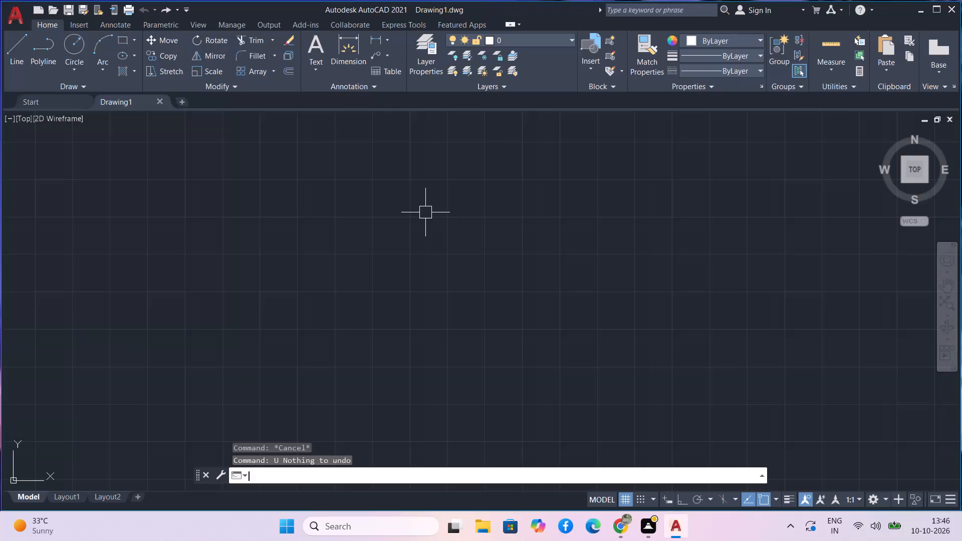
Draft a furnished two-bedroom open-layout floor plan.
Set the drawing units to Engineering length with 0'-0" precision and inches as the insertion scale.
{"action": "type", "text": "un"}
{"action": "key", "text": "space"}
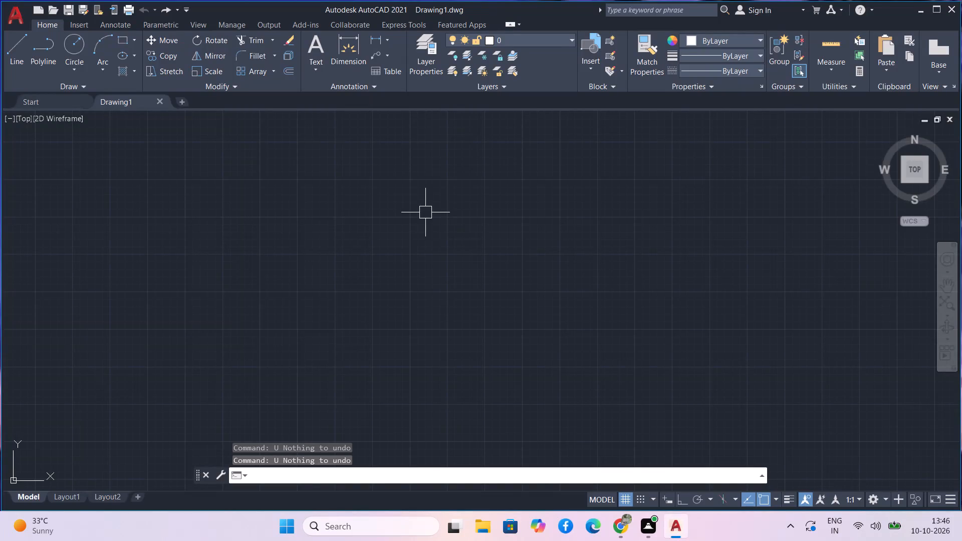
{"action": "key", "text": "Escape"}
{"action": "type", "text": "un"}
{"action": "key", "text": "space"}
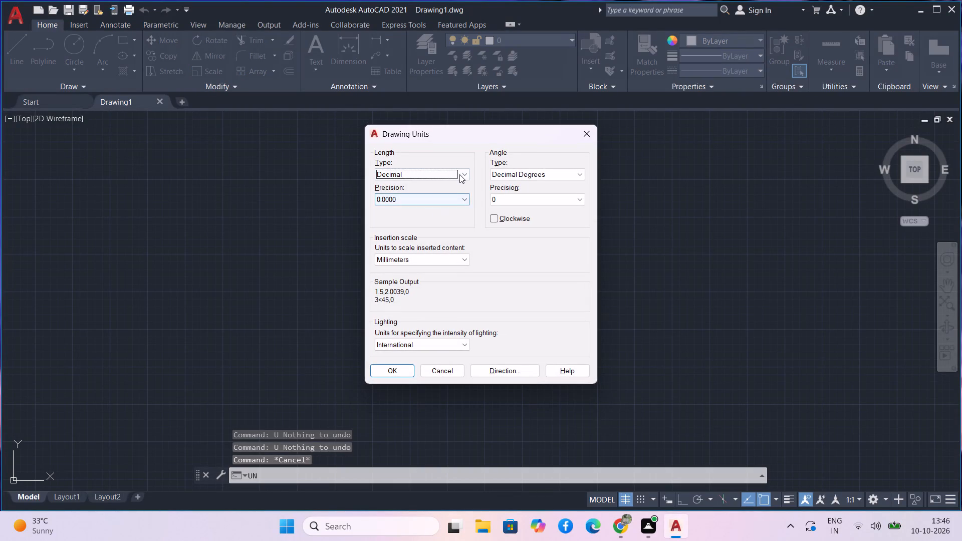
{"action": "left_click", "coordinate": [459, 174]}
{"action": "left_click", "coordinate": [435, 200]}
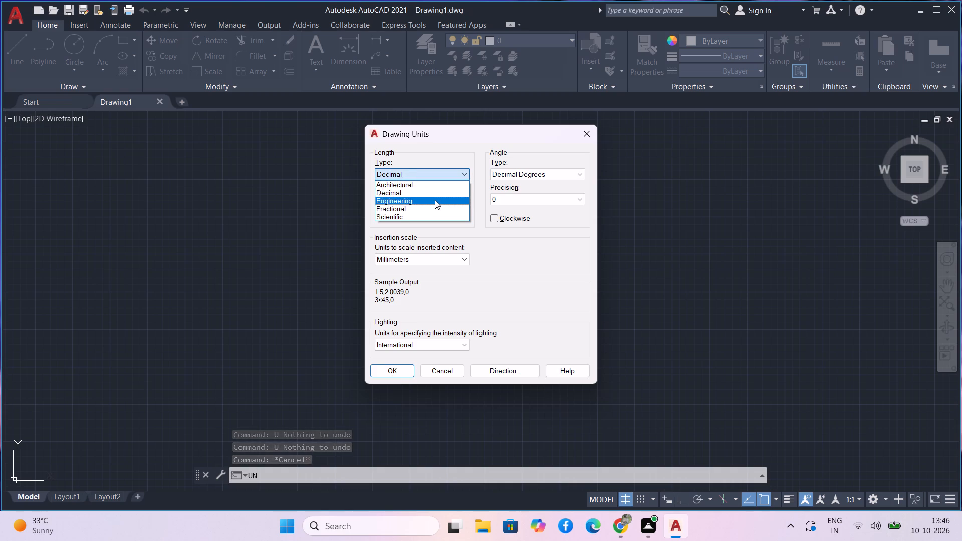
{"action": "left_click", "coordinate": [441, 199]}
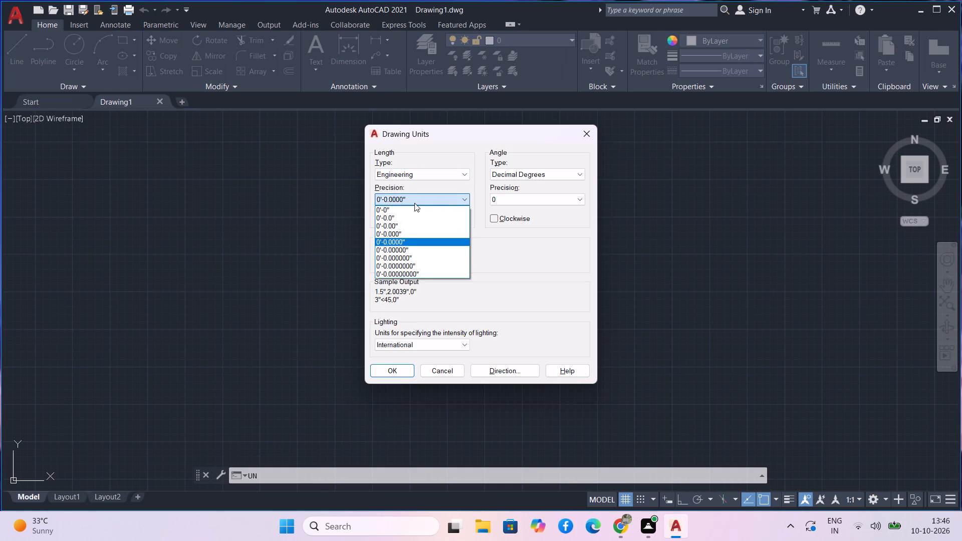
{"action": "left_click", "coordinate": [409, 212]}
{"action": "left_click", "coordinate": [430, 259]}
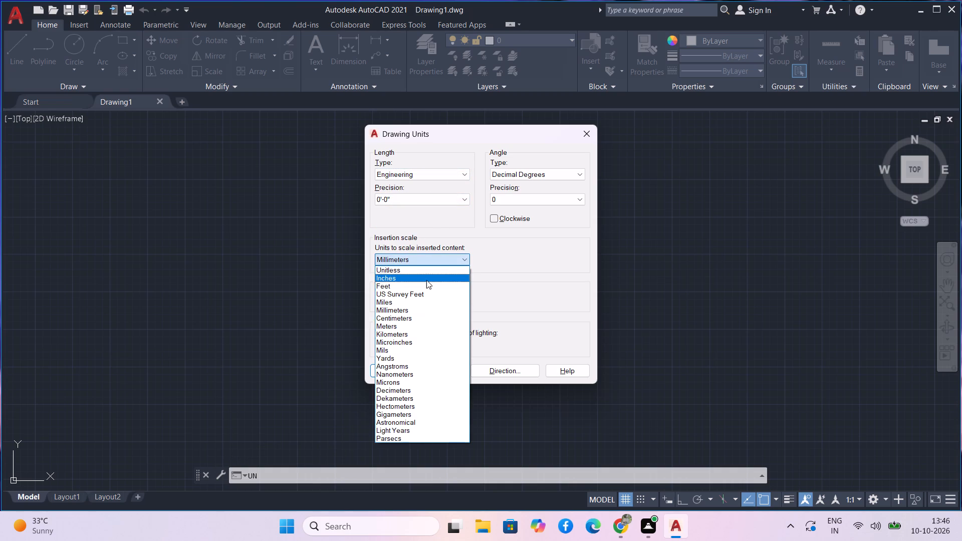
{"action": "left_click", "coordinate": [425, 282]}
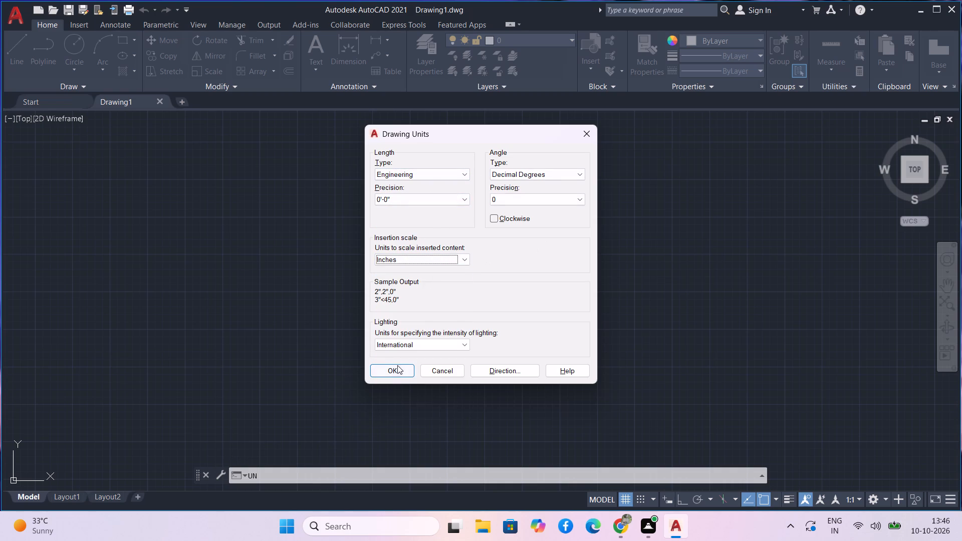
{"action": "left_click", "coordinate": [397, 373]}
Modify the ISO-25 dimension style so its primary units use Engineering format with 0'-0" precision.
{"action": "type", "text": "dm"}
{"action": "key", "text": "space"}
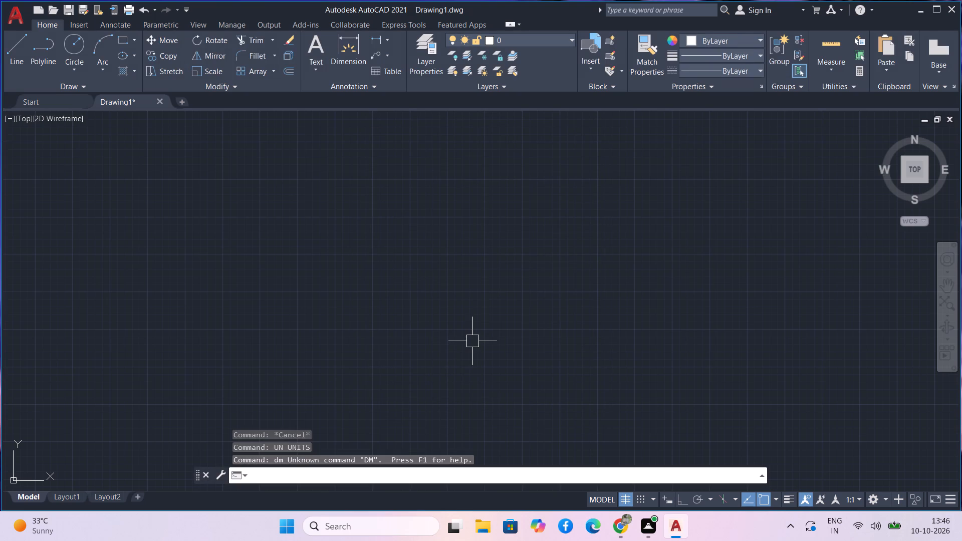
{"action": "type", "text": "d"}
{"action": "key", "text": "space"}
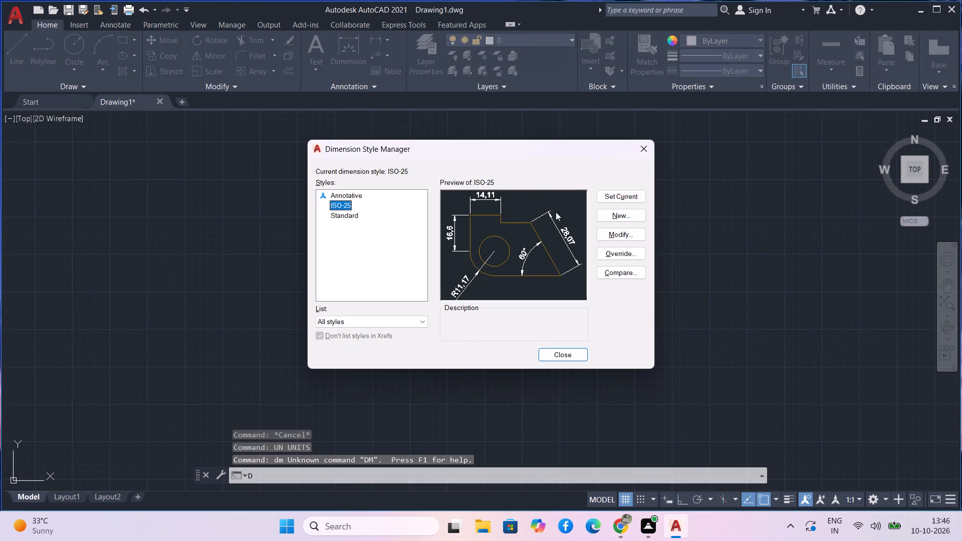
{"action": "left_click", "coordinate": [627, 231]}
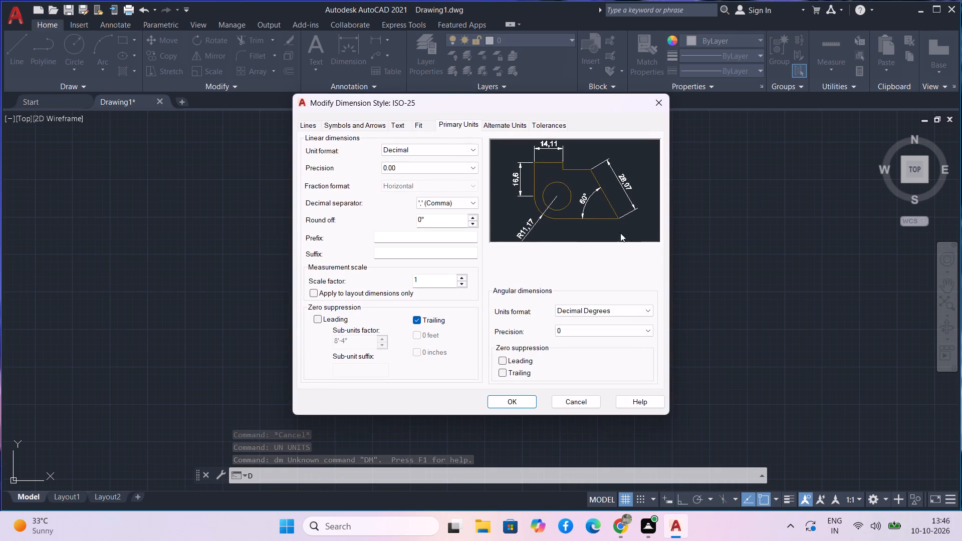
{"action": "left_click", "coordinate": [450, 146]}
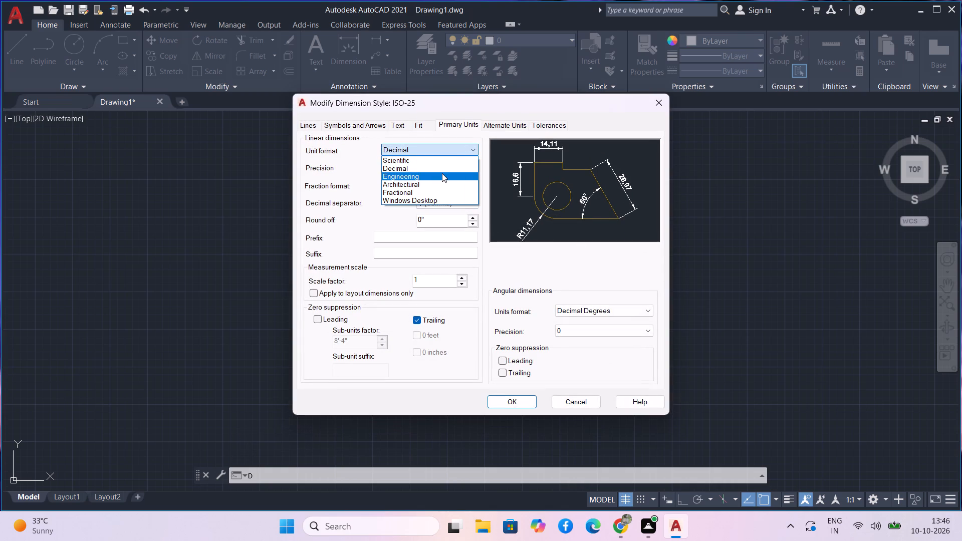
{"action": "left_click", "coordinate": [442, 173]}
{"action": "left_click", "coordinate": [445, 171]}
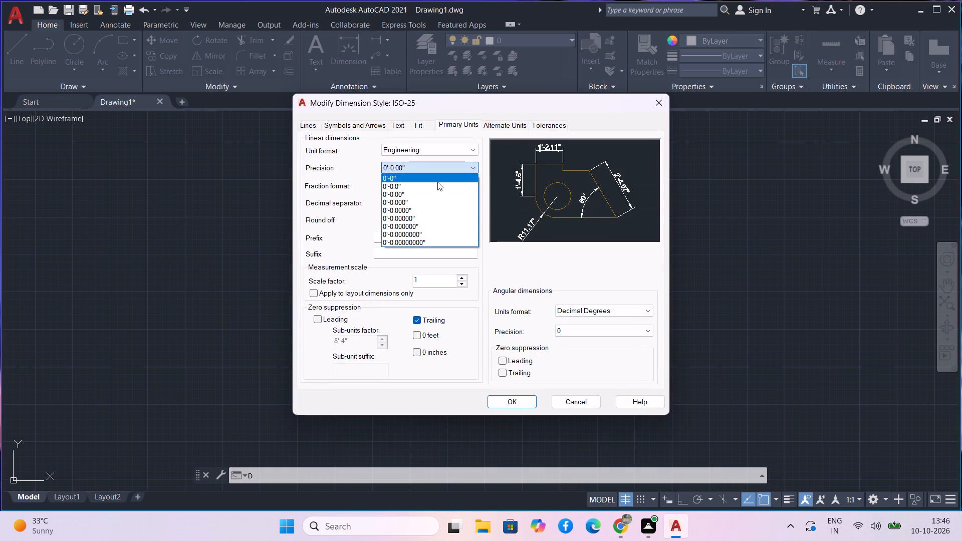
{"action": "left_click", "coordinate": [437, 182]}
{"action": "left_click", "coordinate": [440, 222]}
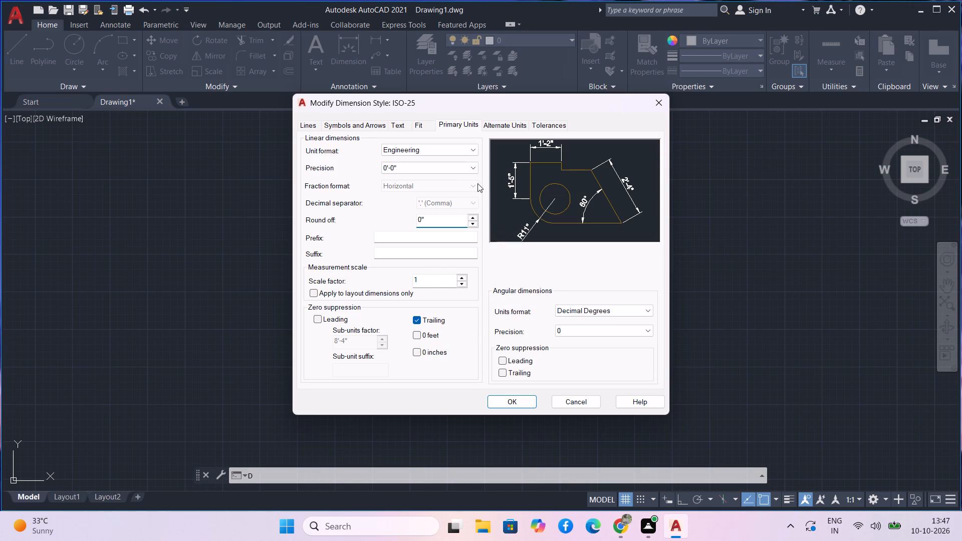
Set the arrow size of the ISO-25 dimension style to 4".
{"action": "left_click", "coordinate": [372, 124]}
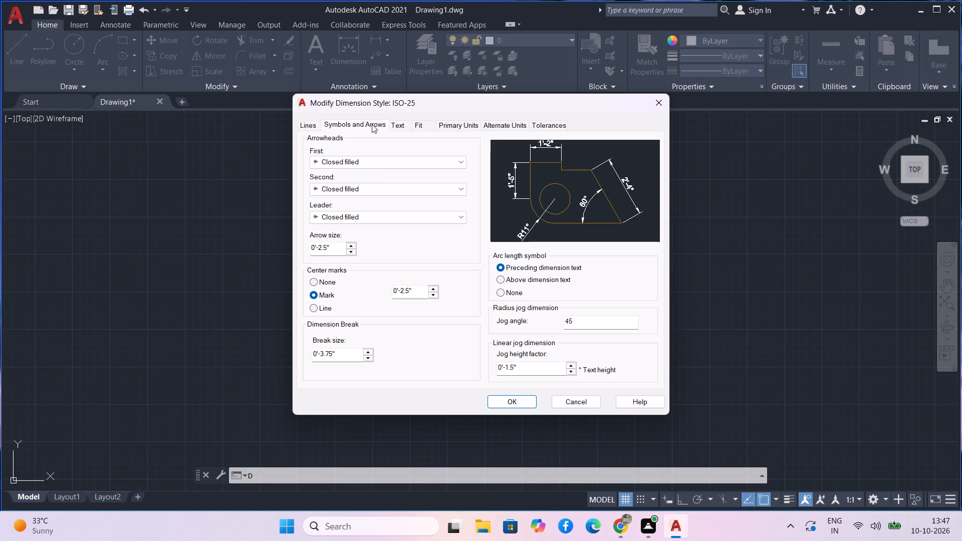
{"action": "left_click", "coordinate": [338, 248]}
{"action": "key", "text": "BackSpace"}
{"action": "key", "text": "BackSpace"}
{"action": "key", "text": "BackSpace"}
{"action": "key", "text": "BackSpace"}
{"action": "key", "text": "BackSpace"}
{"action": "key", "text": "BackSpace"}
{"action": "key", "text": "BackSpace"}
{"action": "key", "text": "BackSpace"}
{"action": "key", "text": "BackSpace"}
{"action": "key", "text": "BackSpace"}
{"action": "key", "text": "BackSpace"}
{"action": "key", "text": "BackSpace"}
{"action": "key", "text": "BackSpace"}
{"action": "key", "text": "BackSpace"}
{"action": "key", "text": "BackSpace"}
{"action": "key", "text": "BackSpace"}
{"action": "key", "text": "BackSpace"}
{"action": "key", "text": "BackSpace"}
{"action": "key", "text": "BackSpace"}
{"action": "key", "text": "BackSpace"}
{"action": "key", "text": "4"}
{"action": "key", "text": "Return"}
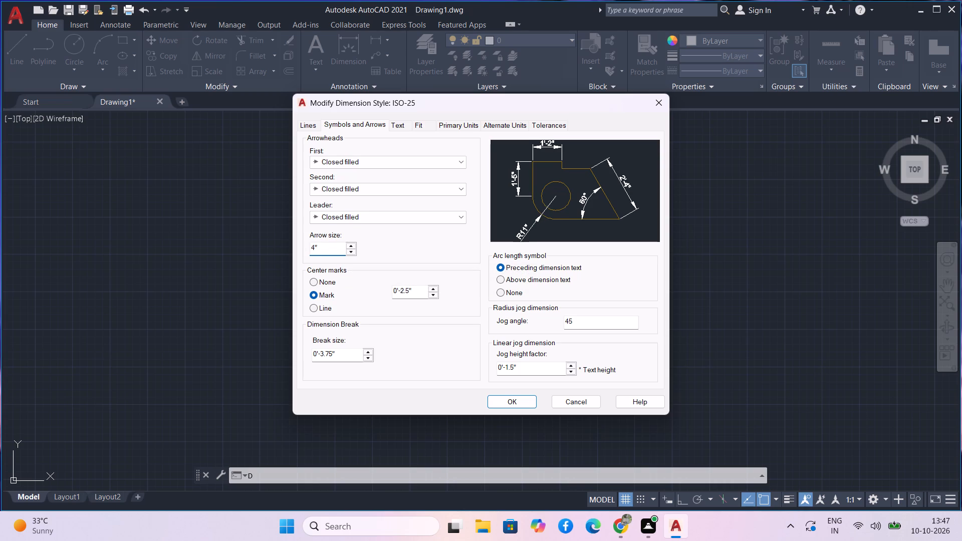
Set the ISO-25 dimension text height to 4", then save the style and leave the Dimension Style Manager.
{"action": "left_click", "coordinate": [399, 125]}
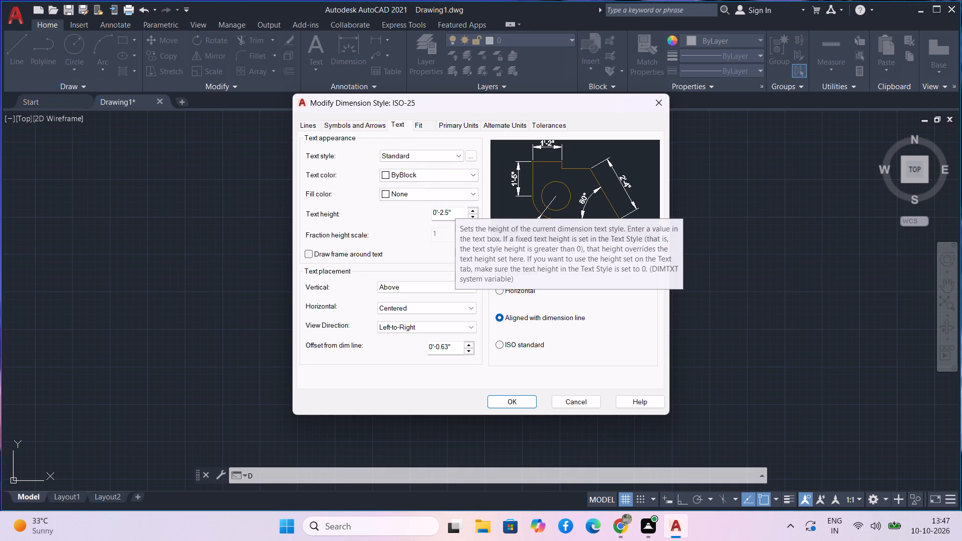
{"action": "left_click", "coordinate": [456, 214]}
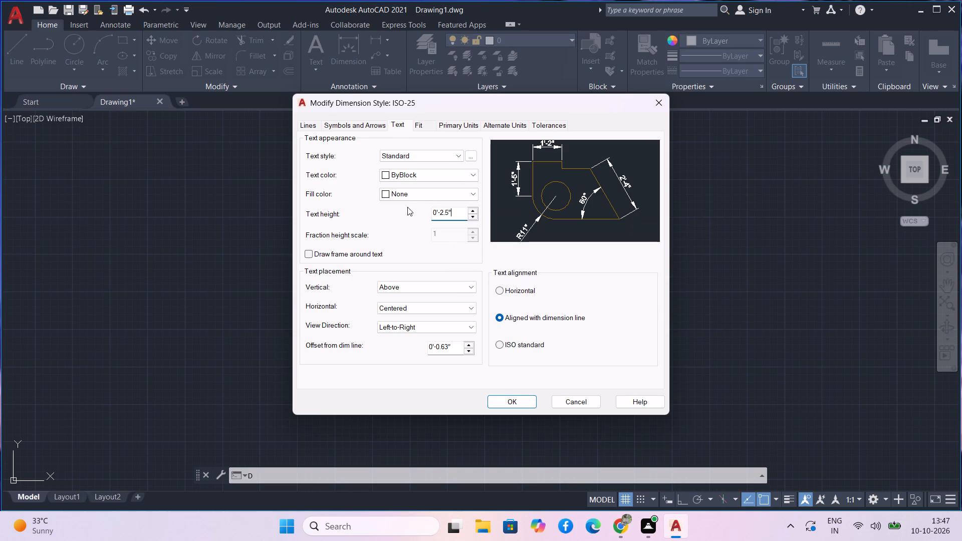
{"action": "key", "text": "BackSpace"}
{"action": "key", "text": "BackSpace"}
{"action": "key", "text": "BackSpace"}
{"action": "key", "text": "BackSpace"}
{"action": "key", "text": "BackSpace"}
{"action": "key", "text": "BackSpace"}
{"action": "key", "text": "BackSpace"}
{"action": "key", "text": "BackSpace"}
{"action": "key", "text": "4"}
{"action": "key", "text": "Return"}
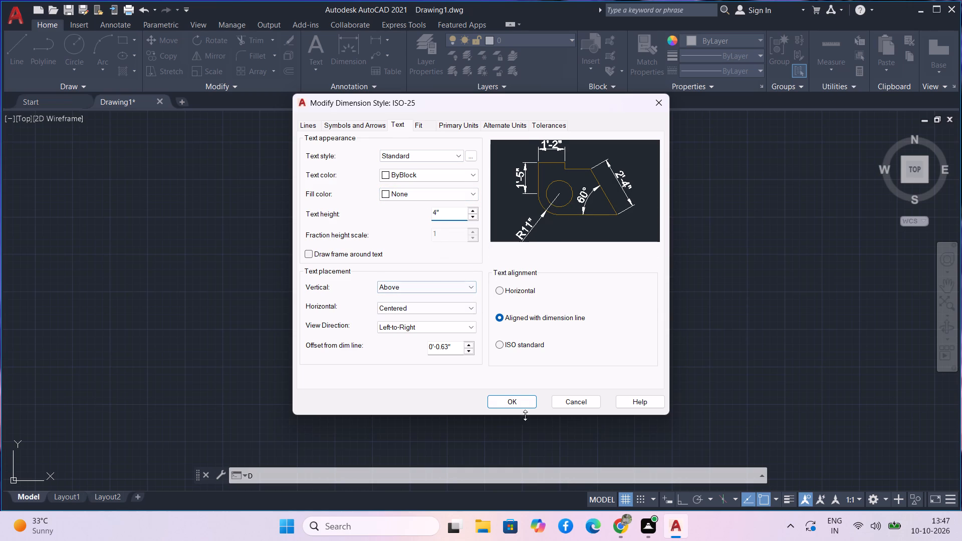
{"action": "left_click", "coordinate": [454, 121]}
{"action": "left_click", "coordinate": [370, 125]}
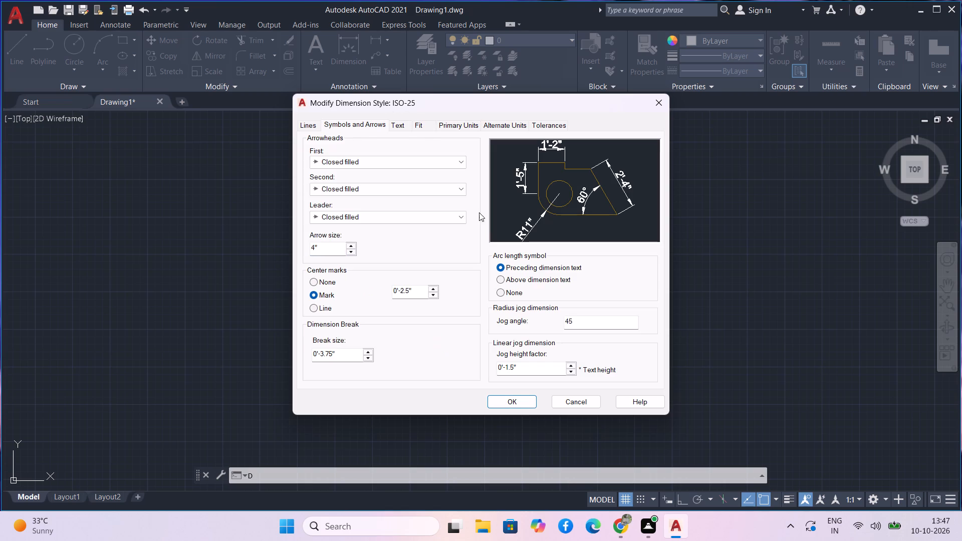
{"action": "left_click", "coordinate": [511, 403]}
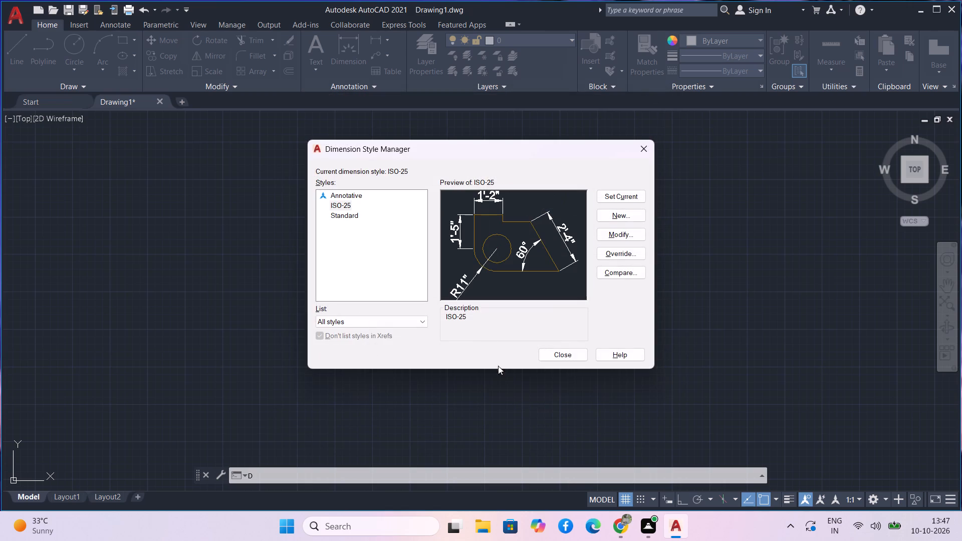
{"action": "left_click", "coordinate": [563, 357]}
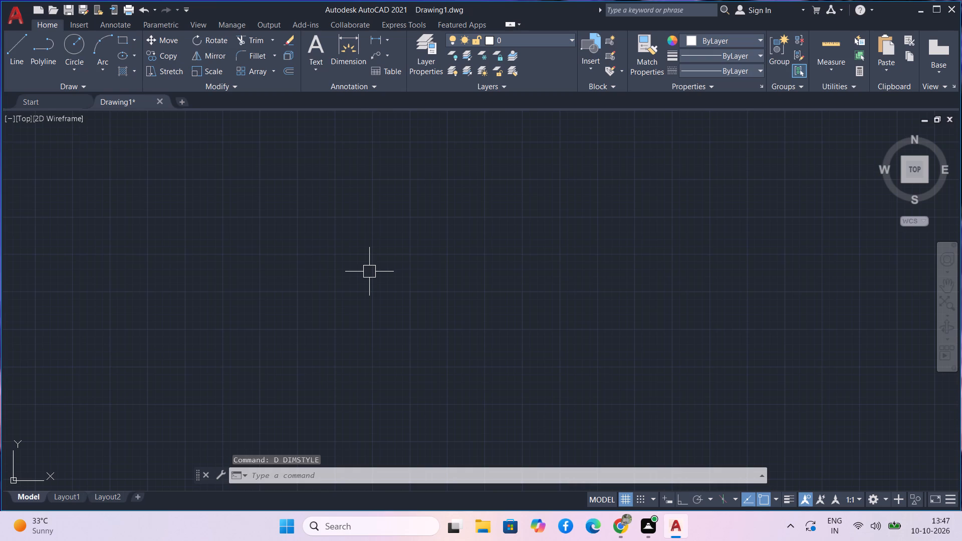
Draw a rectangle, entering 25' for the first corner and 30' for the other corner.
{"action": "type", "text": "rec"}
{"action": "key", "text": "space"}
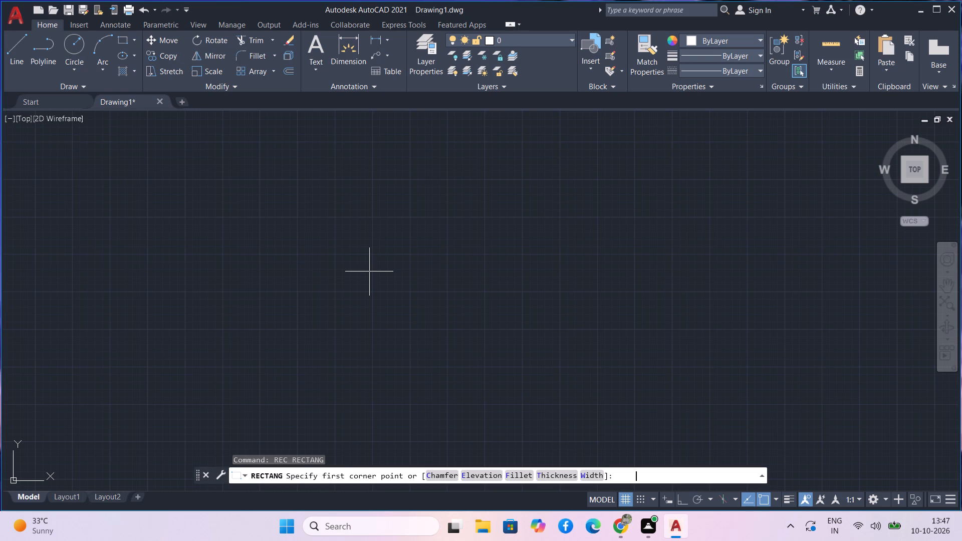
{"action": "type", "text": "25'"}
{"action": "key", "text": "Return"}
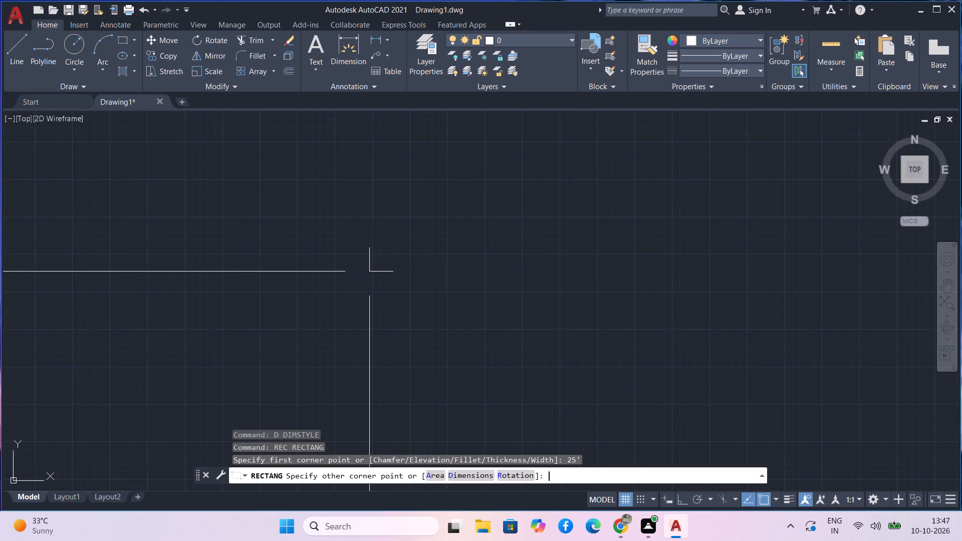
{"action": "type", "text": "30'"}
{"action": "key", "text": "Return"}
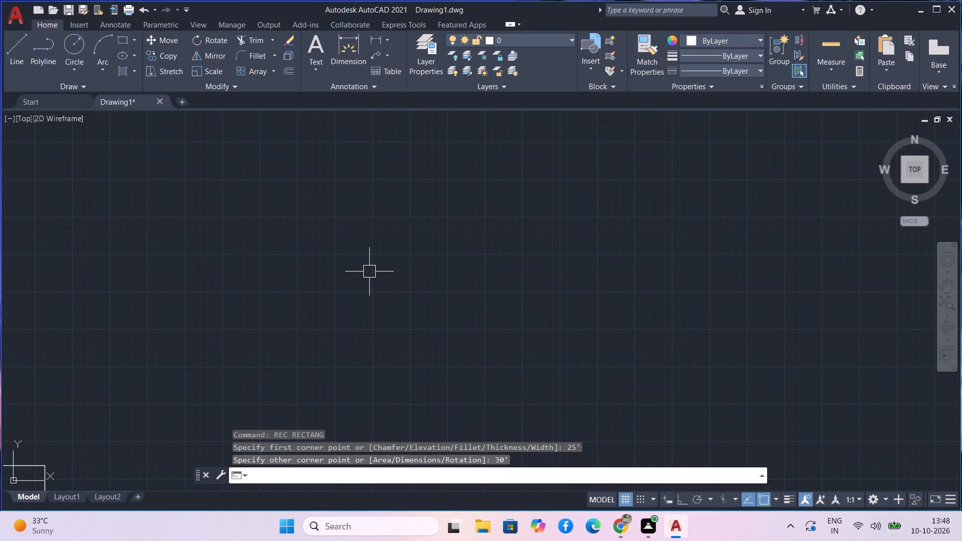
Measure the width and height of the rectangle with the quick Measure tool.
{"action": "scroll", "coordinate": [369, 272], "scroll_direction": "down", "scroll_amount": 4}
{"action": "scroll", "coordinate": [290, 327], "scroll_direction": "up", "scroll_amount": 4}
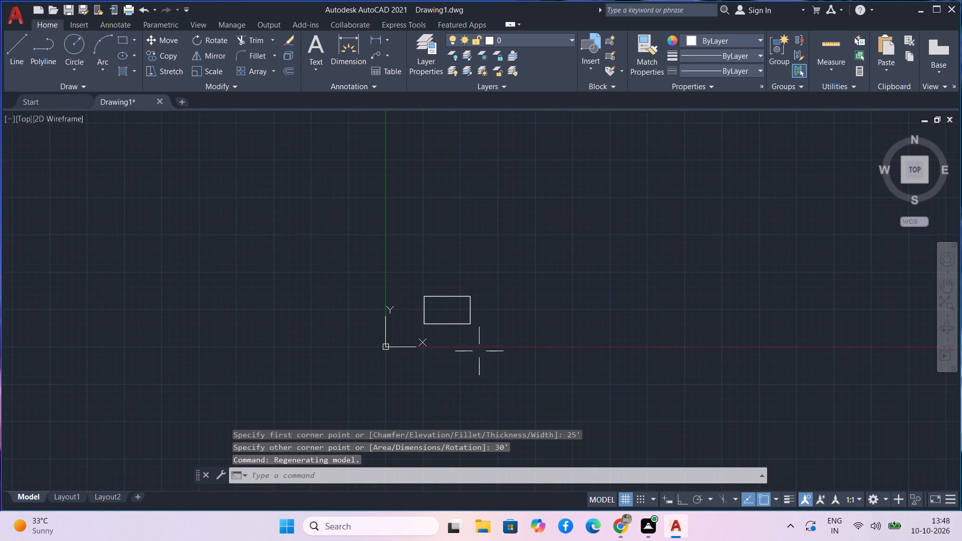
{"action": "scroll", "coordinate": [473, 328], "scroll_direction": "up", "scroll_amount": 3}
{"action": "left_click", "coordinate": [828, 45]}
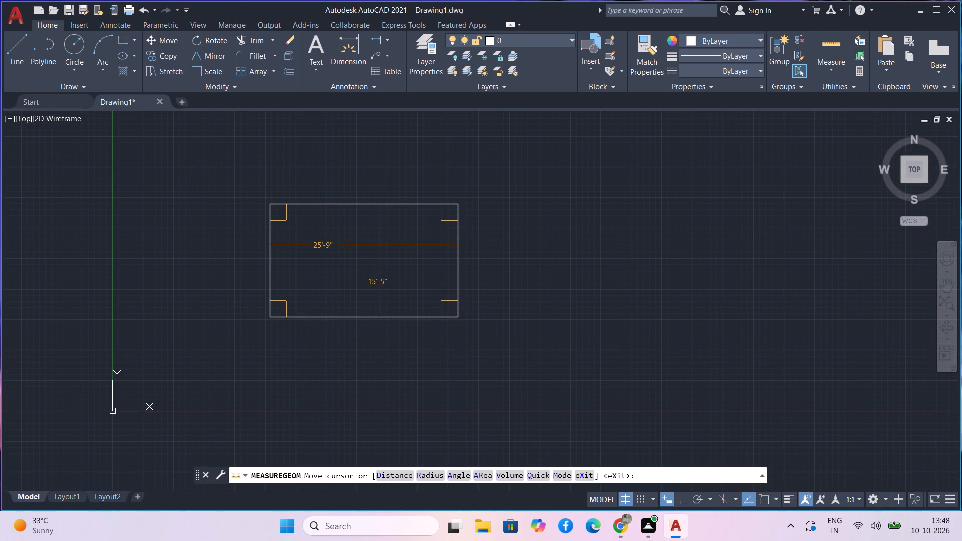
{"action": "key", "text": "Escape"}
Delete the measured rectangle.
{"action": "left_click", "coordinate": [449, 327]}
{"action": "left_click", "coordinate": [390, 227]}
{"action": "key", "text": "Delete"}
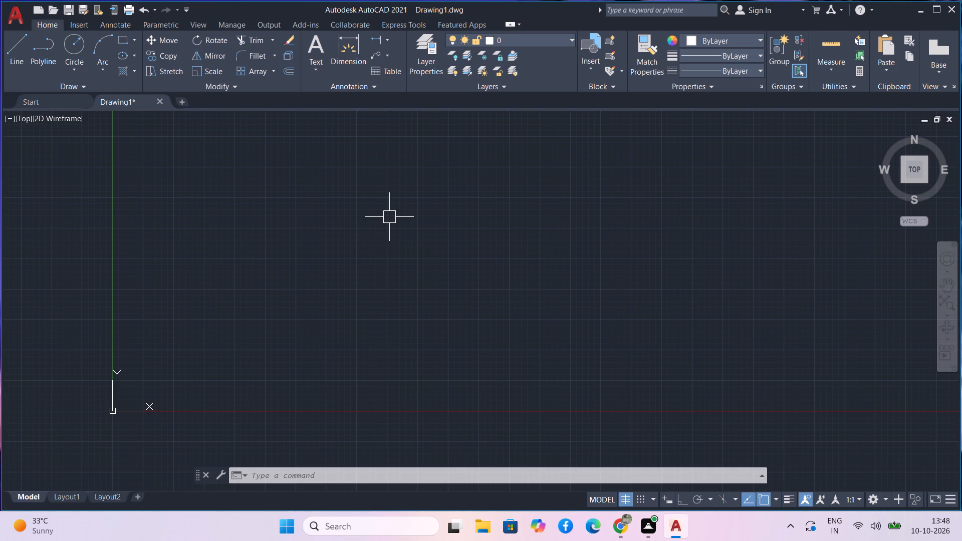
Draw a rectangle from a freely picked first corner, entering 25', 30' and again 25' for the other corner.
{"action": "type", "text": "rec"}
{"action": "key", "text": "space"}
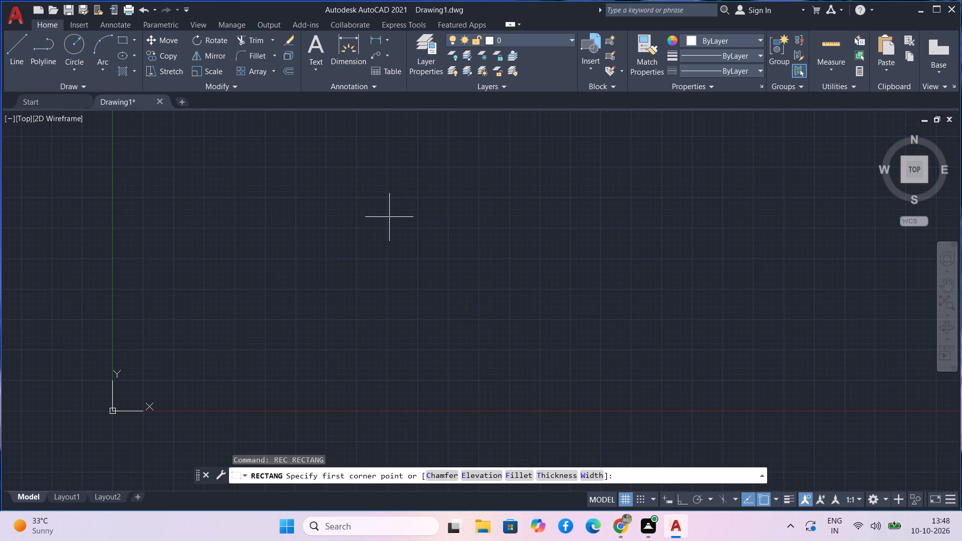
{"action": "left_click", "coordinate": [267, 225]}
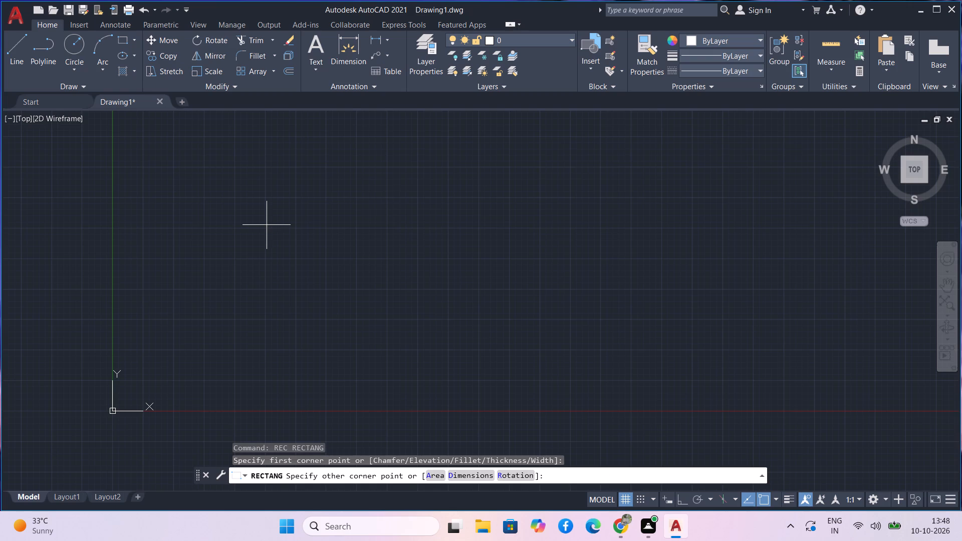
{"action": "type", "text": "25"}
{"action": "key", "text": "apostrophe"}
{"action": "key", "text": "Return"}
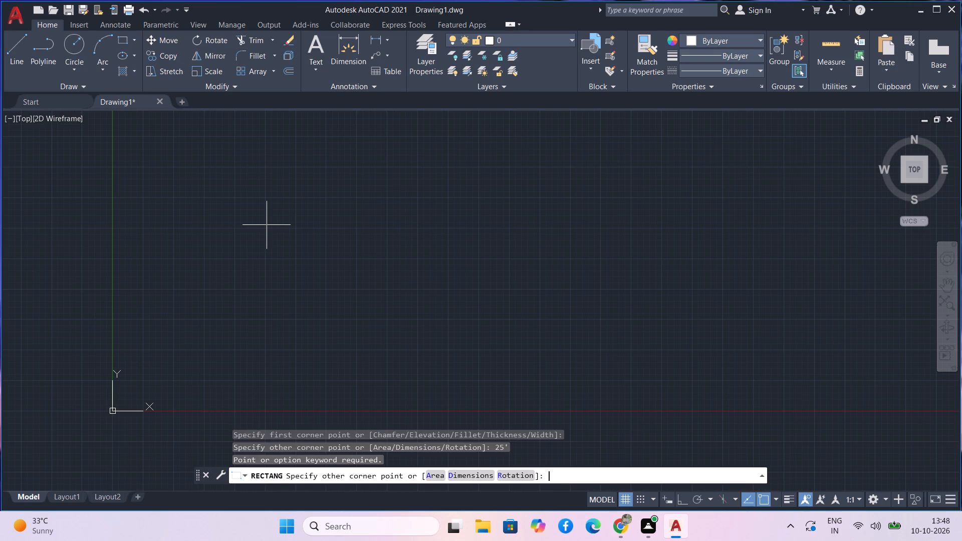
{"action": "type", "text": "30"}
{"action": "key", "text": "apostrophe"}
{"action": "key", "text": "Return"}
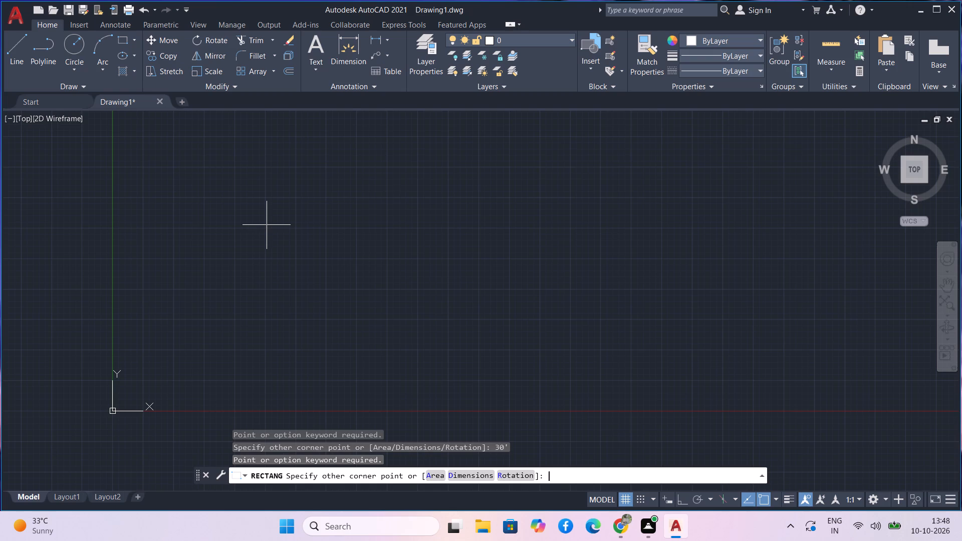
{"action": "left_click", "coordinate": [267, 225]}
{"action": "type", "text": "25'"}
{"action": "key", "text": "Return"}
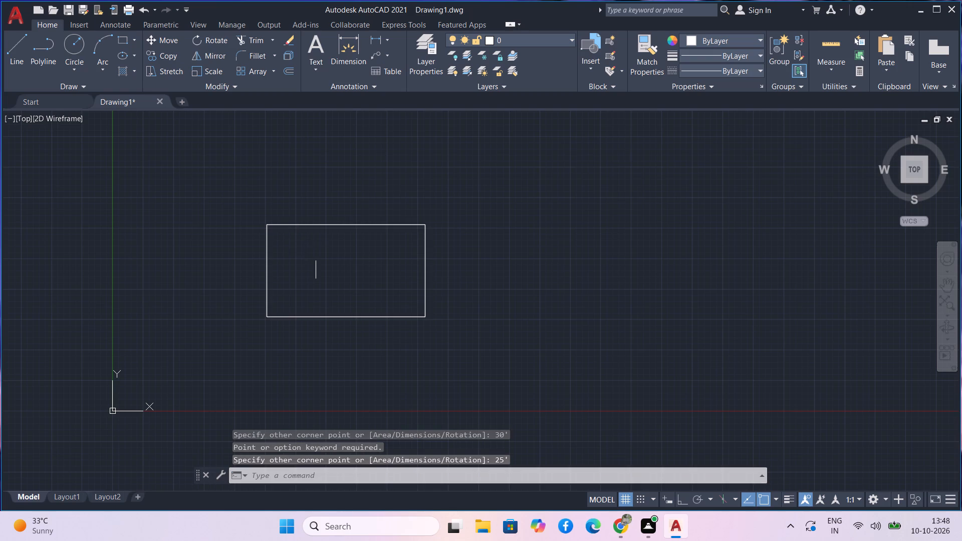
Measure the new rectangle's width and height with the quick Measure tool.
{"action": "left_click", "coordinate": [820, 52]}
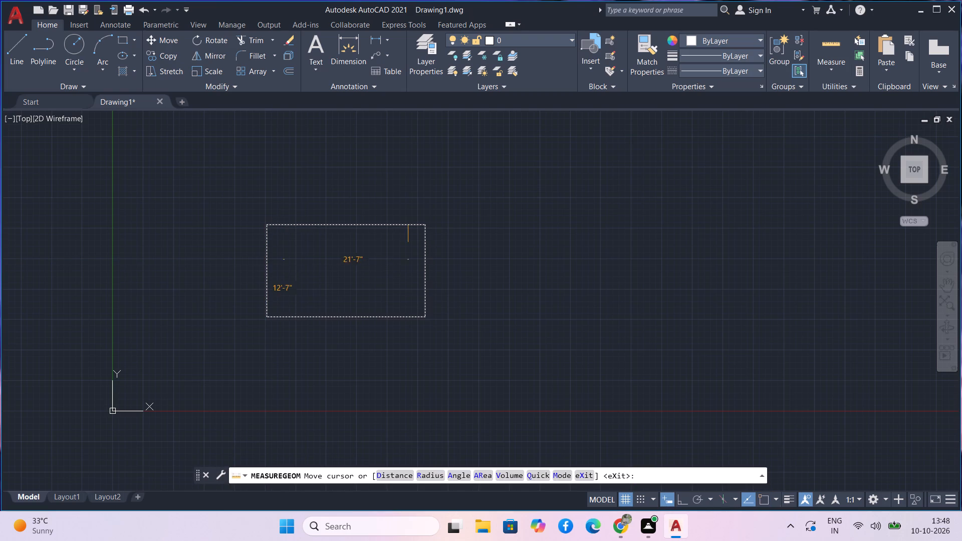
{"action": "key", "text": "Escape"}
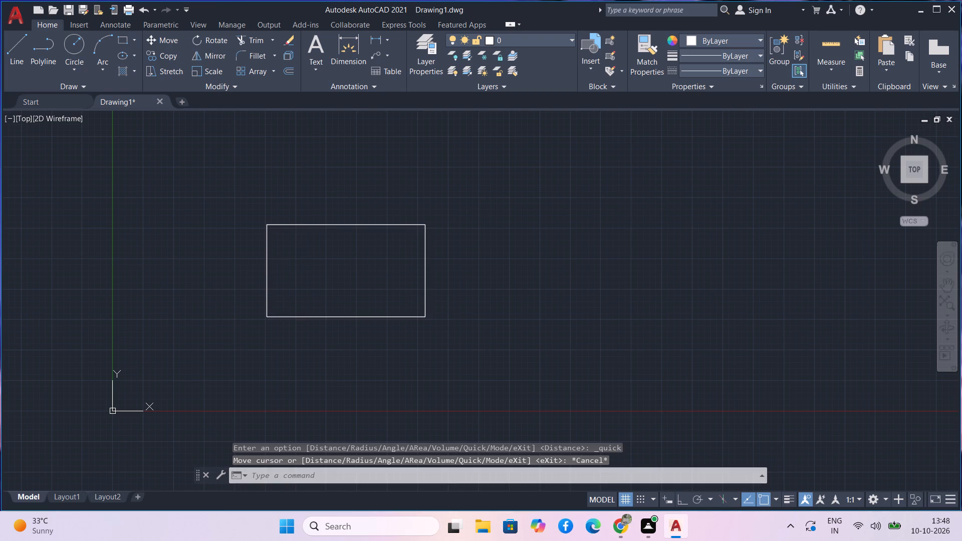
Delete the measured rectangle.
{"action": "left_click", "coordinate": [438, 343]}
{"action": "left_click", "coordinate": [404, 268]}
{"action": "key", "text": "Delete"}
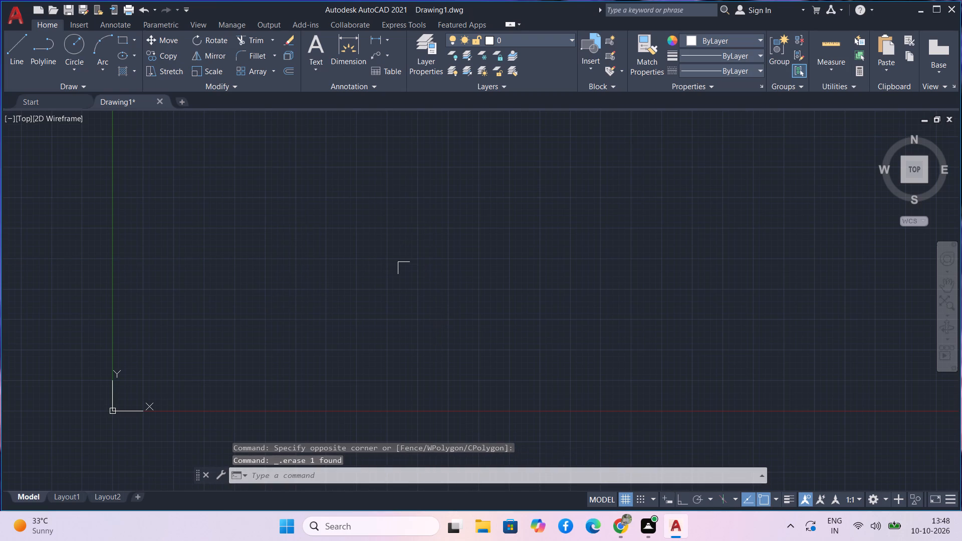
Start the Rectangle command and turn on dynamic input.
{"action": "type", "text": "rec"}
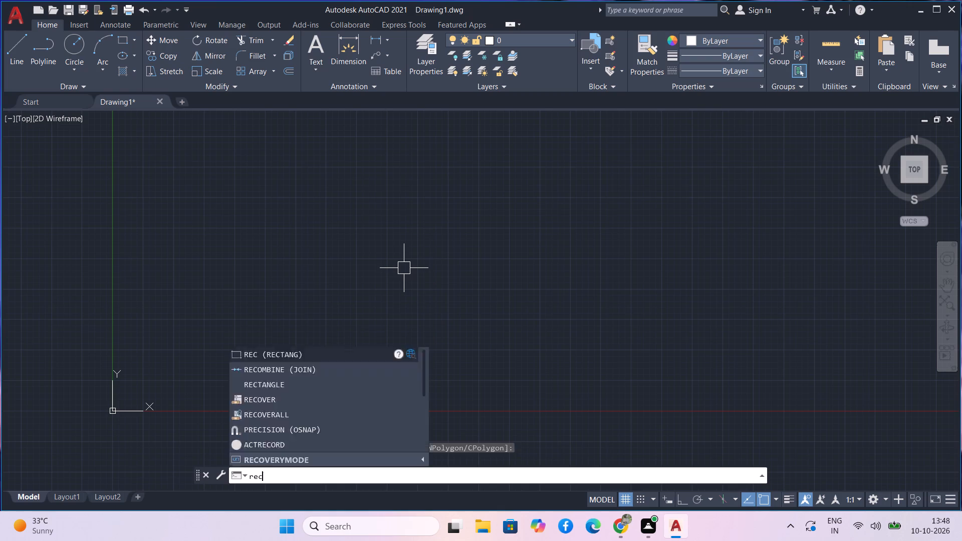
{"action": "key", "text": "space"}
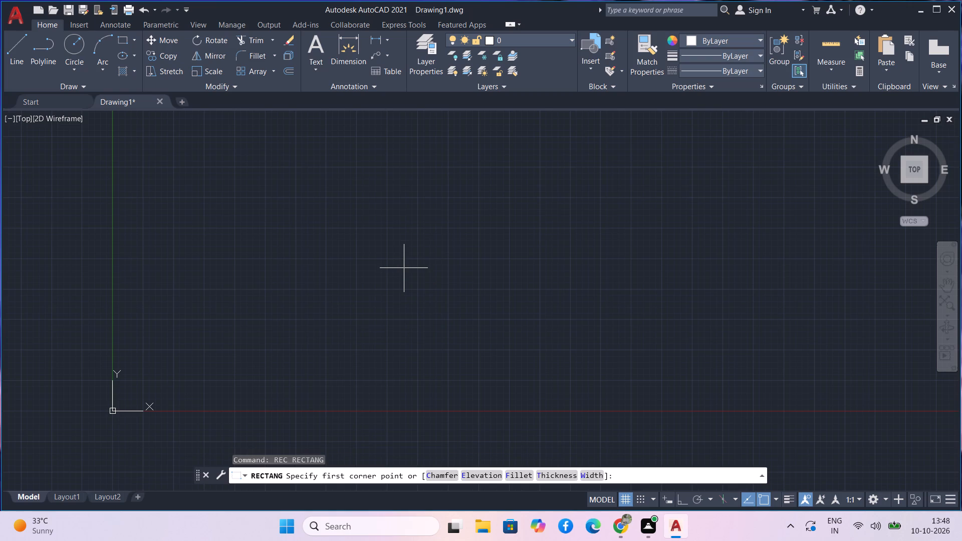
{"action": "key", "text": "F12"}
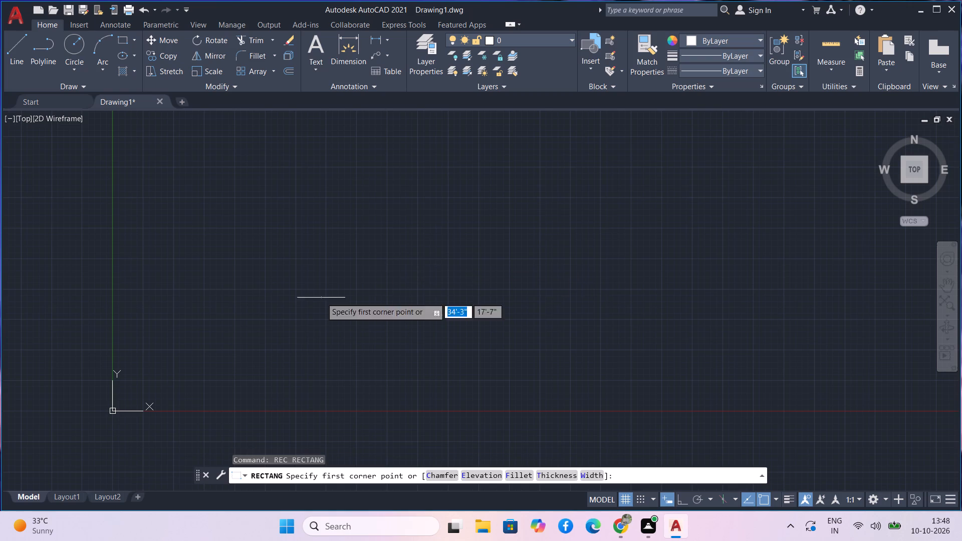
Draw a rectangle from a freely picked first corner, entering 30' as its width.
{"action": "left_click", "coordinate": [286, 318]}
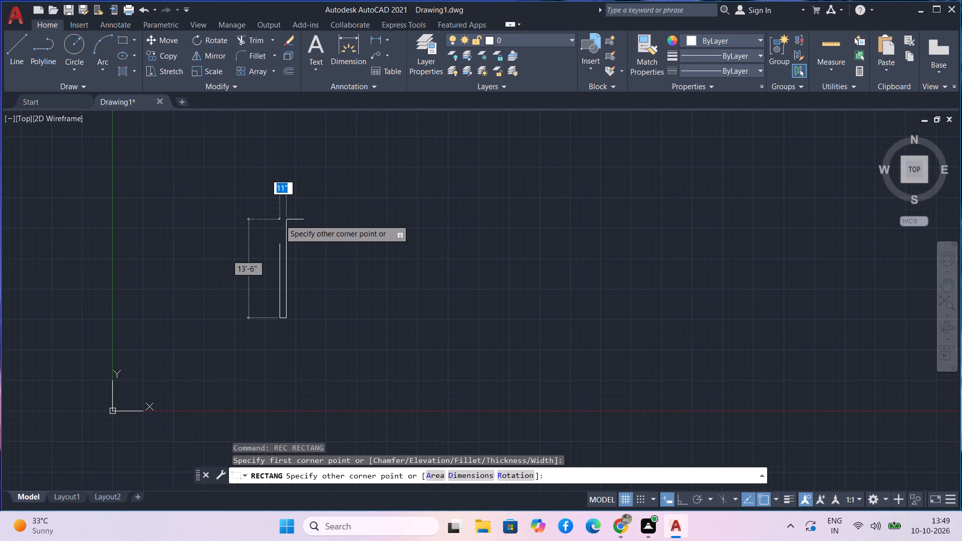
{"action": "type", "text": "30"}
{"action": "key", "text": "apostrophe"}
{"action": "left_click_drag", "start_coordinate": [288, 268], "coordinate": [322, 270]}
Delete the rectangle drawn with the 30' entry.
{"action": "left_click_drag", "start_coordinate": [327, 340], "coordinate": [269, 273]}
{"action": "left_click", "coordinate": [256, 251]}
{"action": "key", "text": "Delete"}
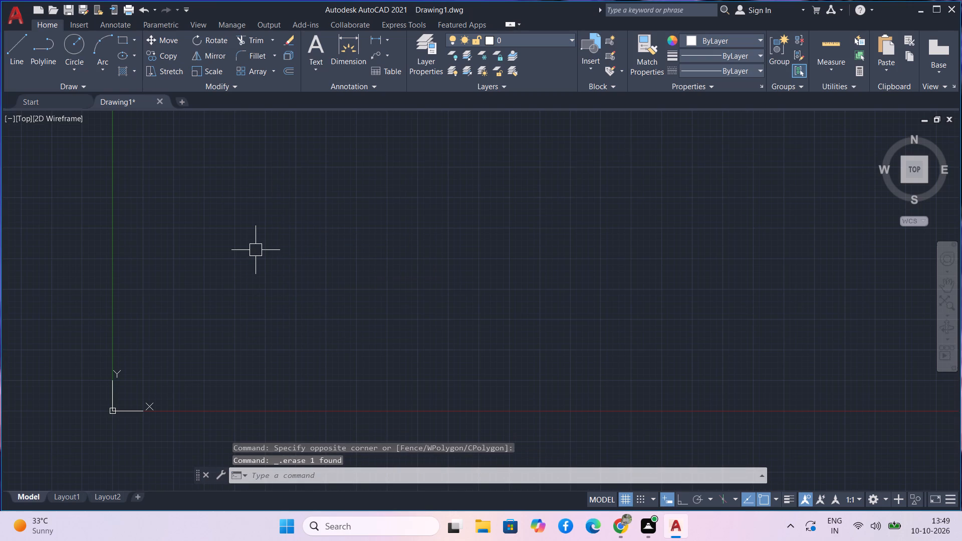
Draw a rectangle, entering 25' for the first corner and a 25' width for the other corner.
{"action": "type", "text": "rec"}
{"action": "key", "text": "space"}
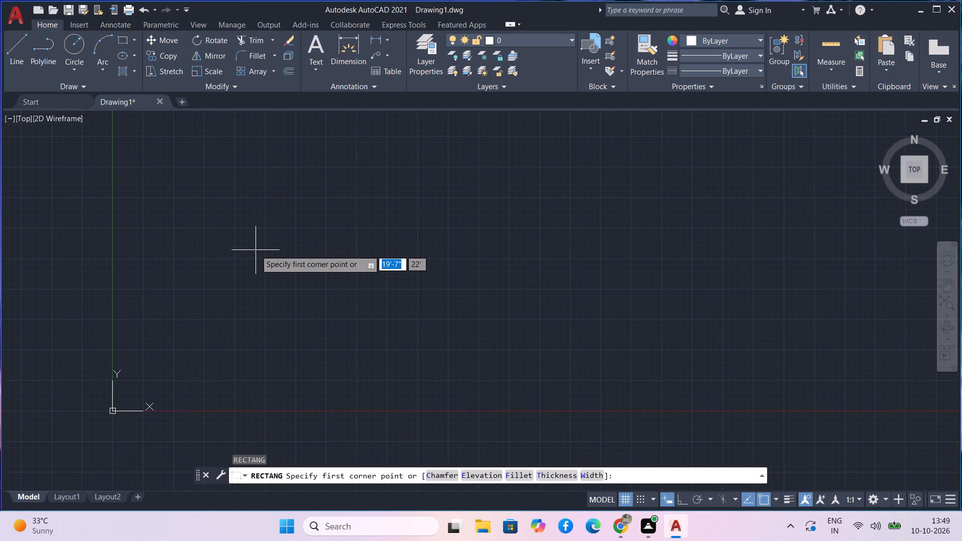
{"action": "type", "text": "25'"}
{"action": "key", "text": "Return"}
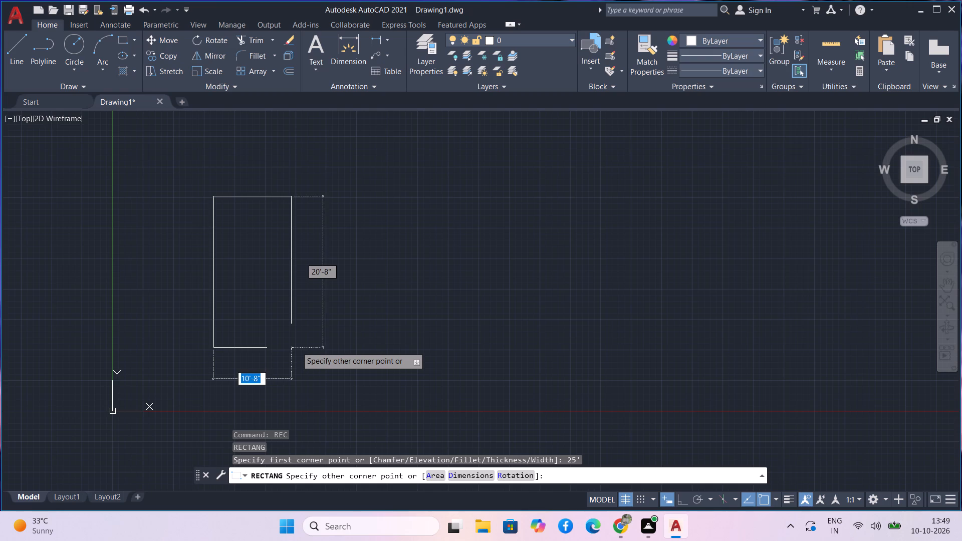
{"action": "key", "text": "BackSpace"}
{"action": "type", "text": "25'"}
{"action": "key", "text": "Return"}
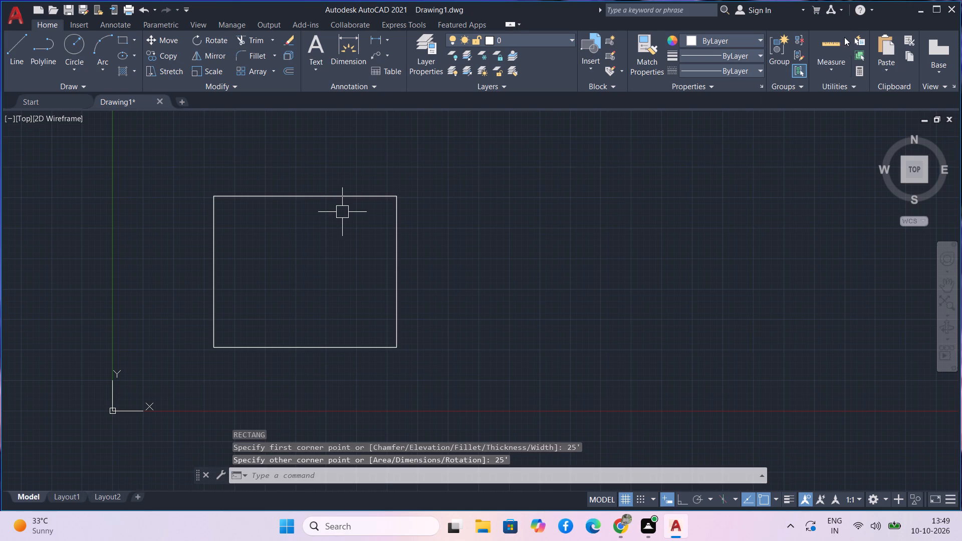
Measure the width and height of the 25' wide rectangle with the quick Measure tool.
{"action": "left_click_drag", "start_coordinate": [833, 41], "coordinate": [827, 31]}
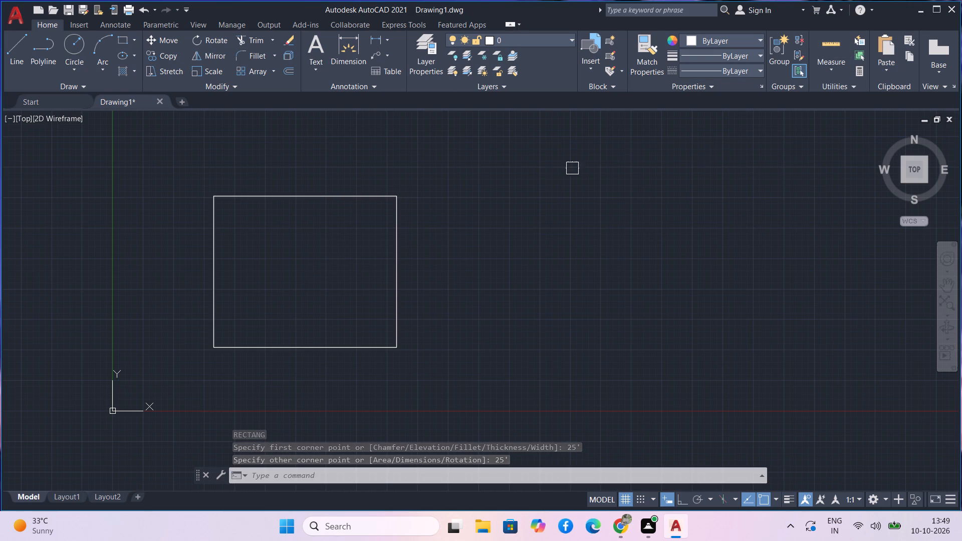
{"action": "left_click", "coordinate": [825, 47]}
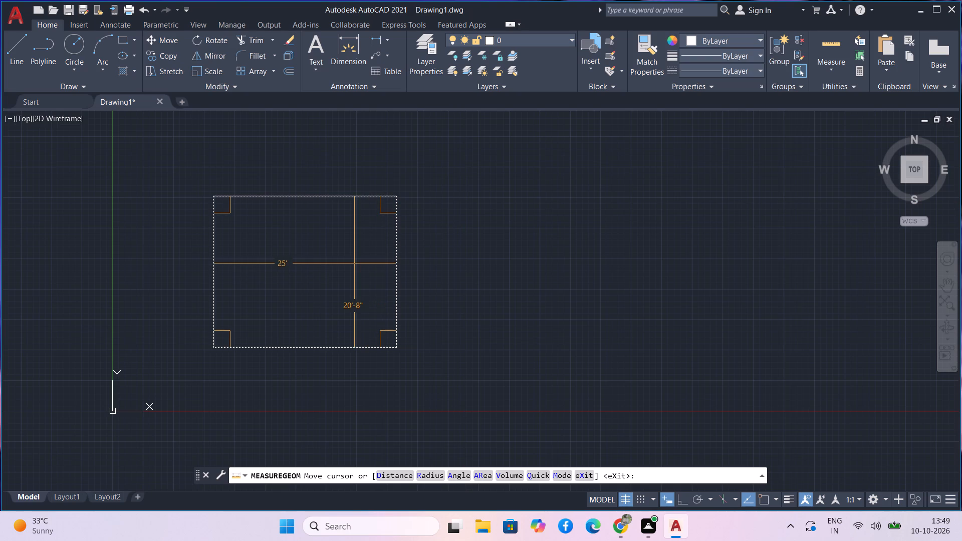
{"action": "key", "text": "Escape"}
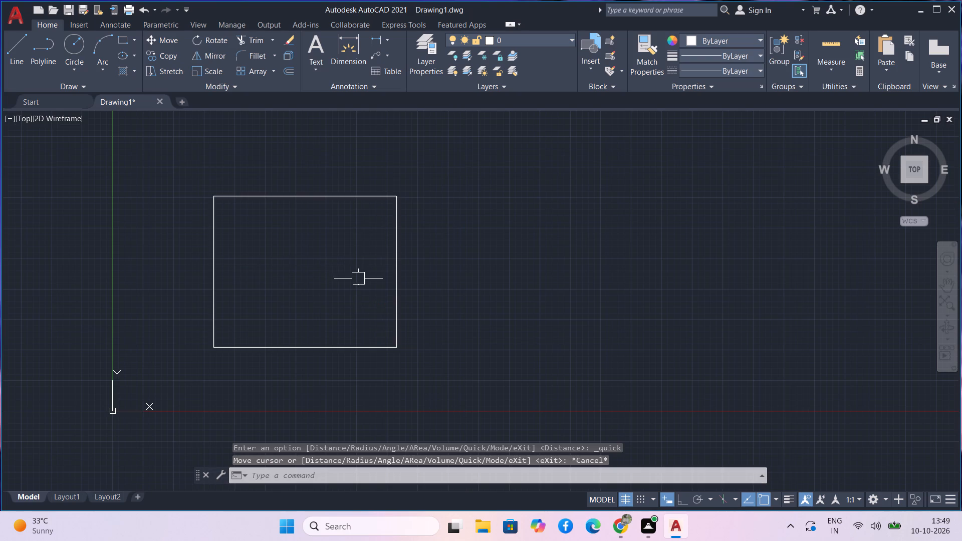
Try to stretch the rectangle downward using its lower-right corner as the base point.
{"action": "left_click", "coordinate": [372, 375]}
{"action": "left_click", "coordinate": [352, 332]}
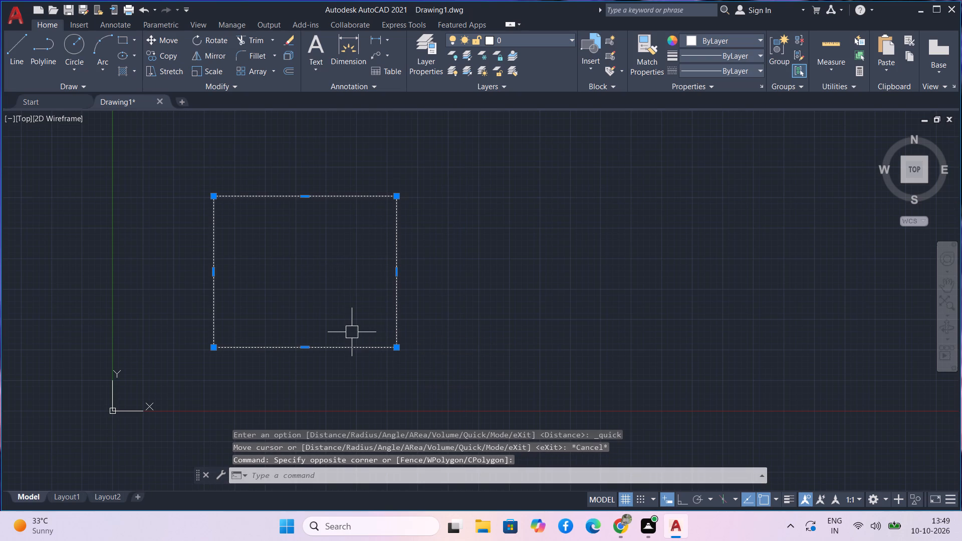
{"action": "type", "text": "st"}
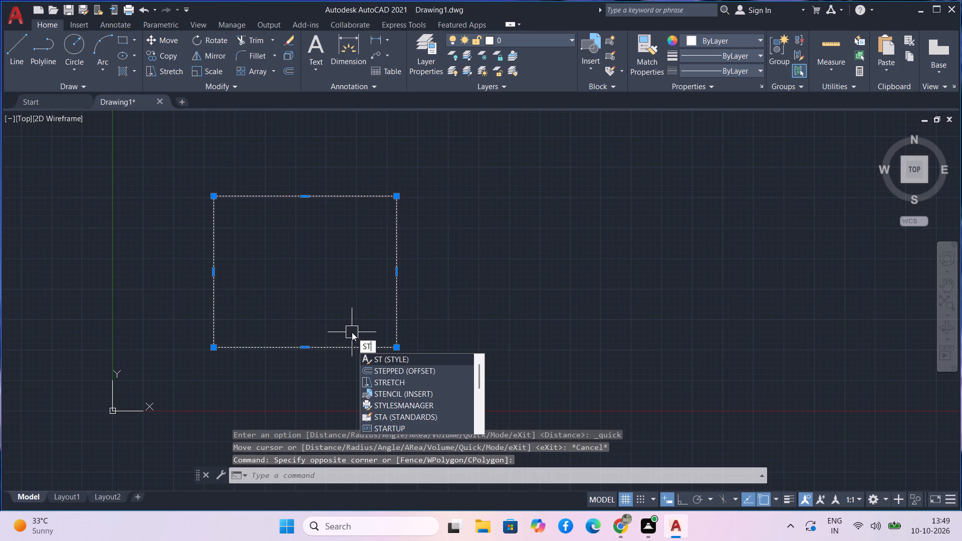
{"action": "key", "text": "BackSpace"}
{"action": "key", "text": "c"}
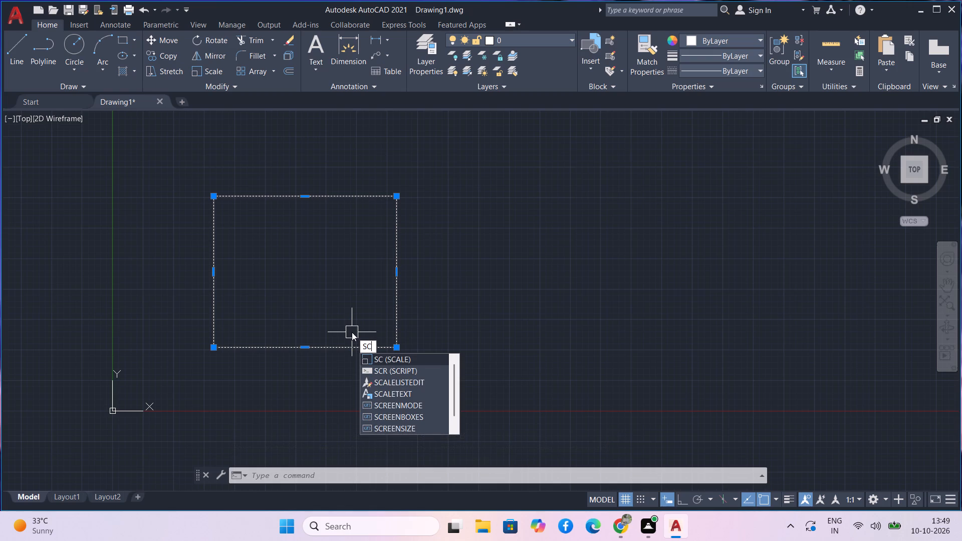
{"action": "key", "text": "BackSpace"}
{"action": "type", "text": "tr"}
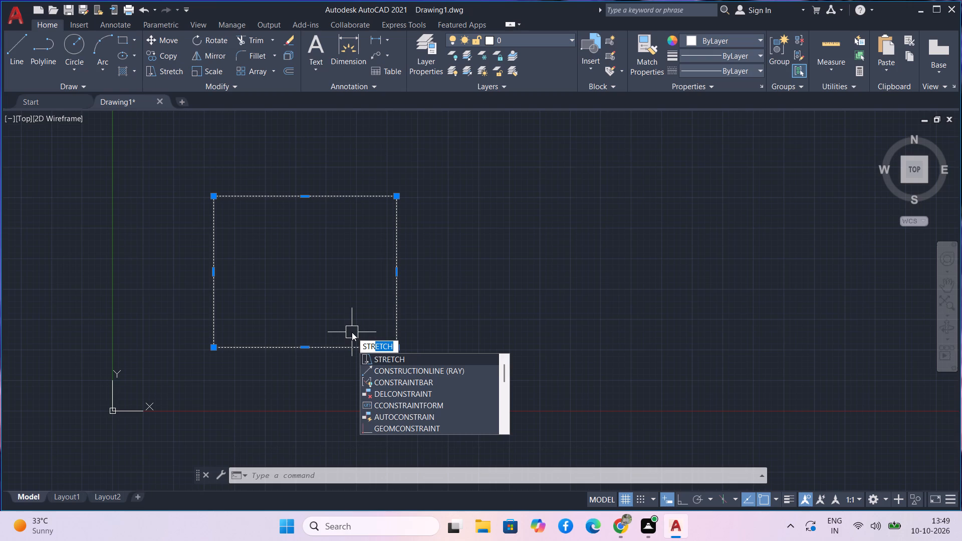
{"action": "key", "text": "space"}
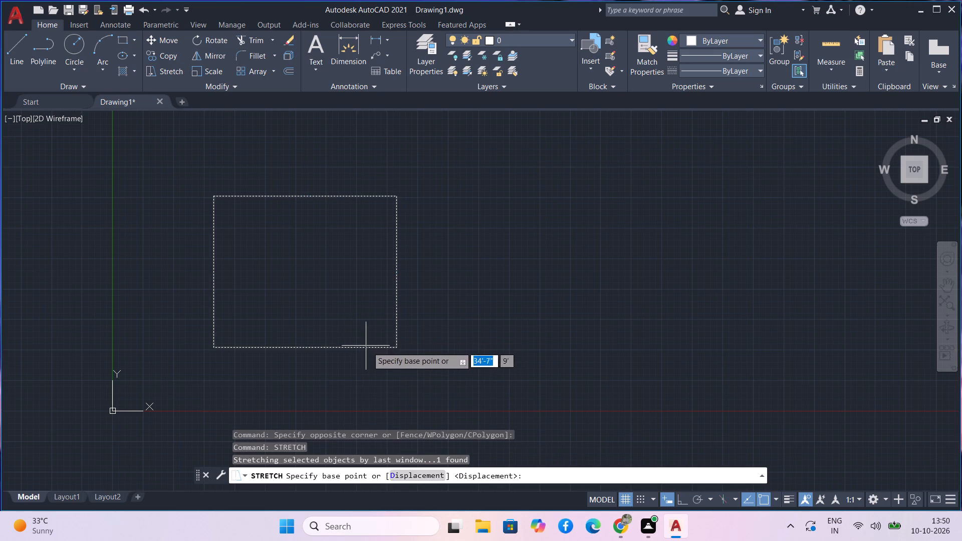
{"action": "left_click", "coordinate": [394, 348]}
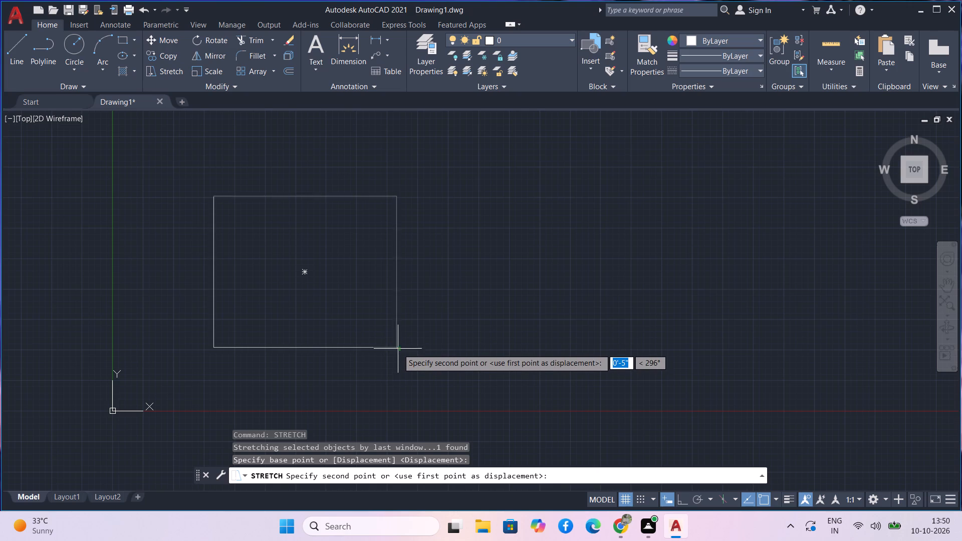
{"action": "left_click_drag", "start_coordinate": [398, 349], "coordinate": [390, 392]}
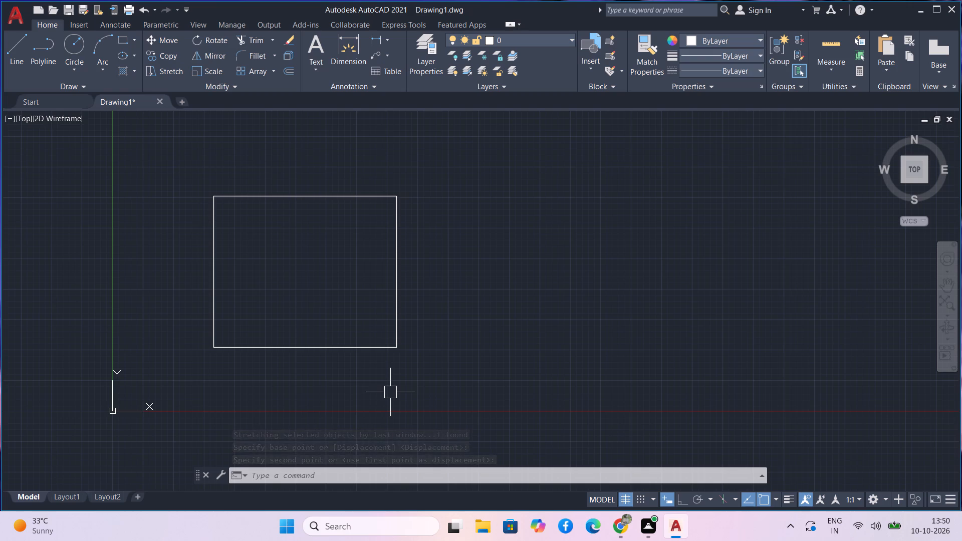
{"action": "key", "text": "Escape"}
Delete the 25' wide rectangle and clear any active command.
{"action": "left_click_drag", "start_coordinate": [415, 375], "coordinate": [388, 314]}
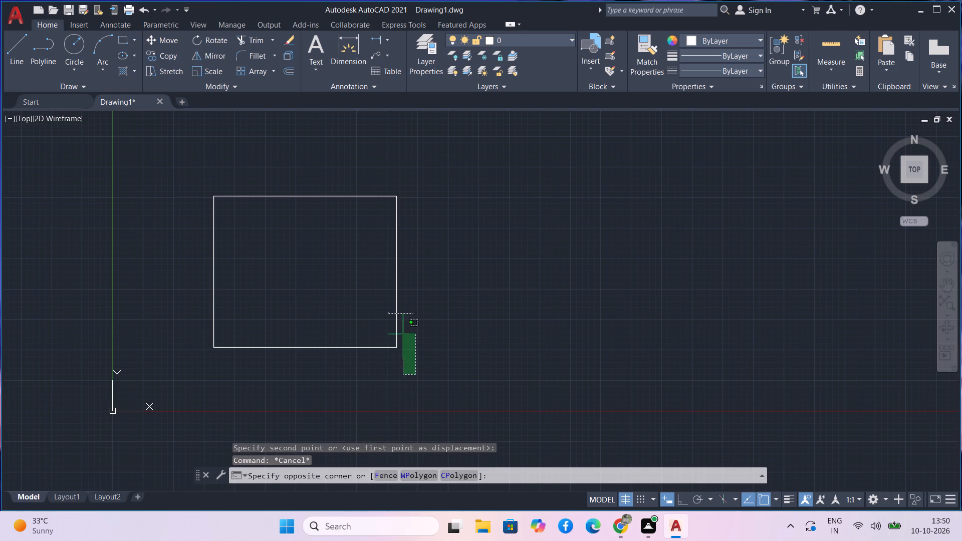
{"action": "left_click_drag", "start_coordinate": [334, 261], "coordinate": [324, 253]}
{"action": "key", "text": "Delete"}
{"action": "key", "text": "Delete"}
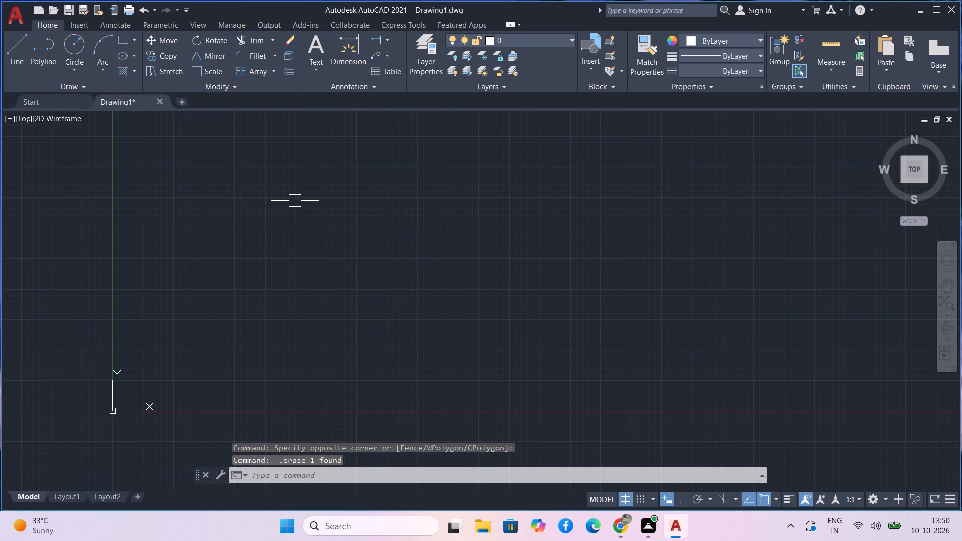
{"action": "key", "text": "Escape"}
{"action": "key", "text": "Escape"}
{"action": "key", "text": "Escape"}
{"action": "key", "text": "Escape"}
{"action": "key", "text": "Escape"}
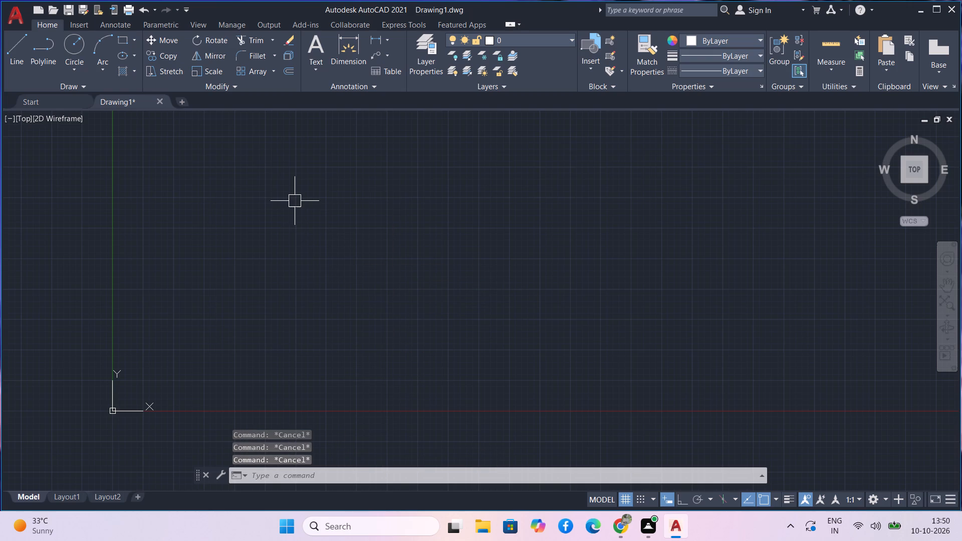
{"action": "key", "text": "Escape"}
Turn off dynamic input and draw a rectangle from a freely picked first corner, entering 25' for the other corner.
{"action": "type", "text": "recn"}
{"action": "key", "text": "BackSpace"}
{"action": "key", "text": "space"}
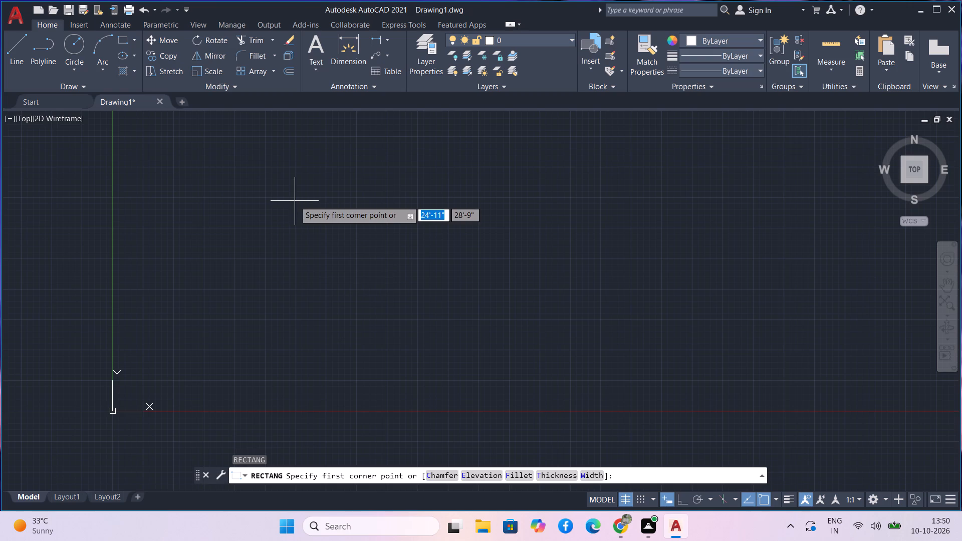
{"action": "key", "text": "F12"}
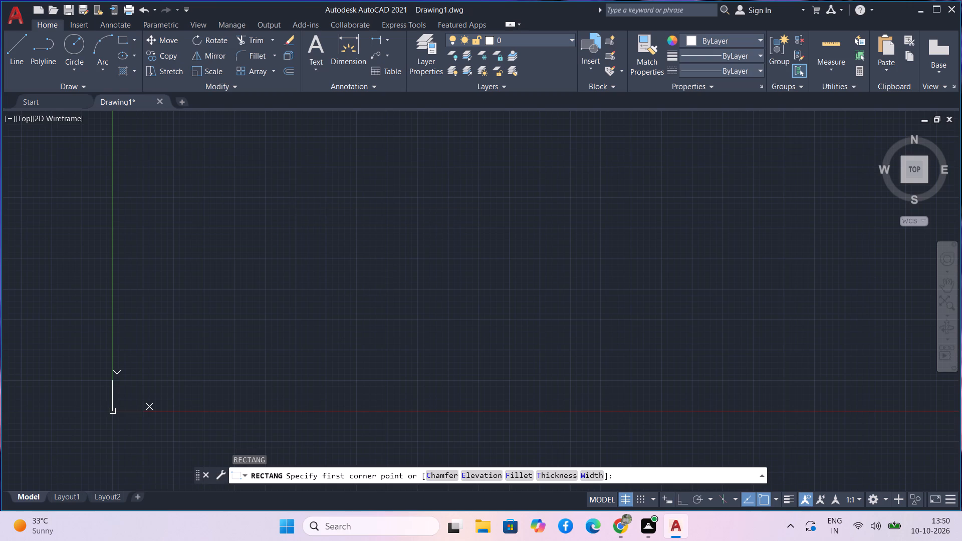
{"action": "left_click", "coordinate": [275, 219]}
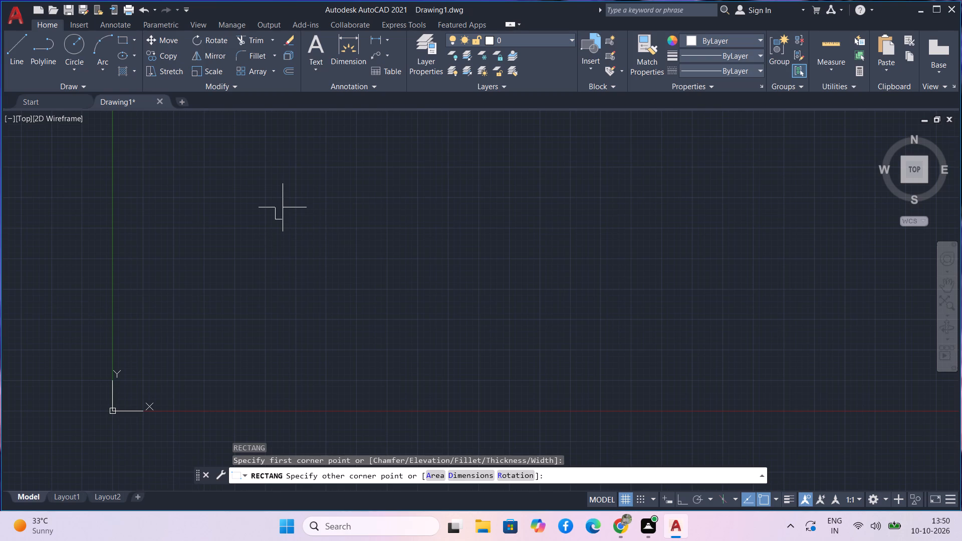
{"action": "type", "text": "25'"}
{"action": "key", "text": "Return"}
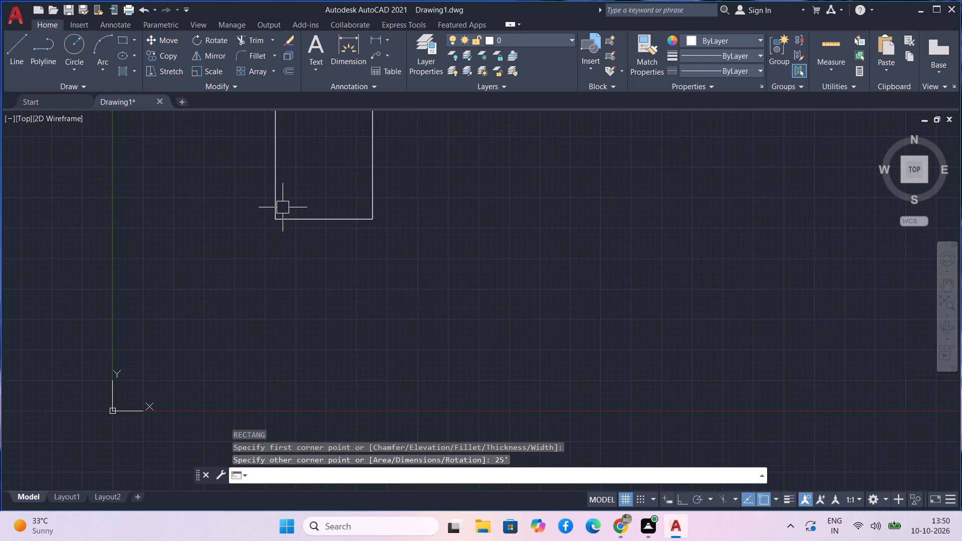
Measure the width and height of the new rectangle with the quick Measure tool.
{"action": "middle_click_drag", "start_coordinate": [283, 207], "coordinate": [287, 409]}
{"action": "middle_click_drag", "start_coordinate": [360, 287], "coordinate": [372, 443]}
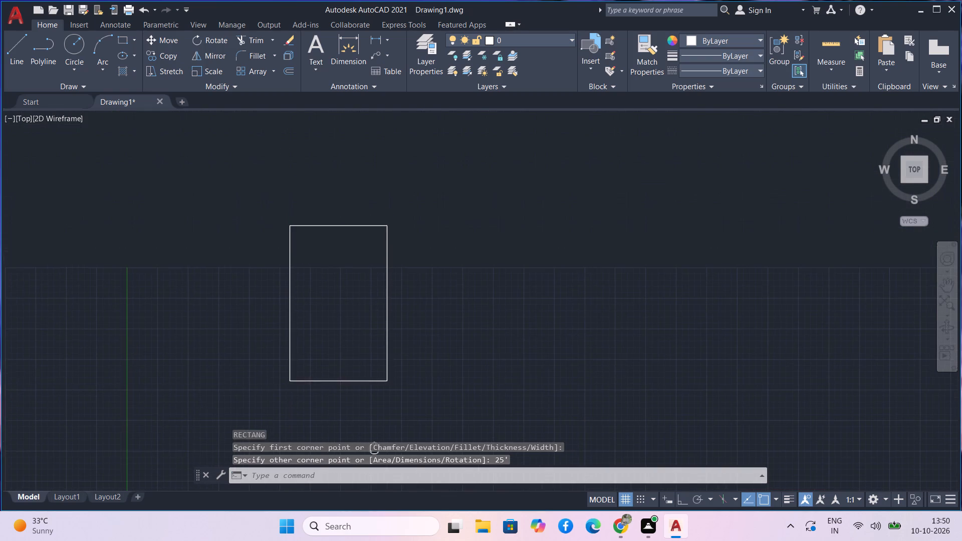
{"action": "middle_click_drag", "start_coordinate": [372, 443], "coordinate": [362, 428]}
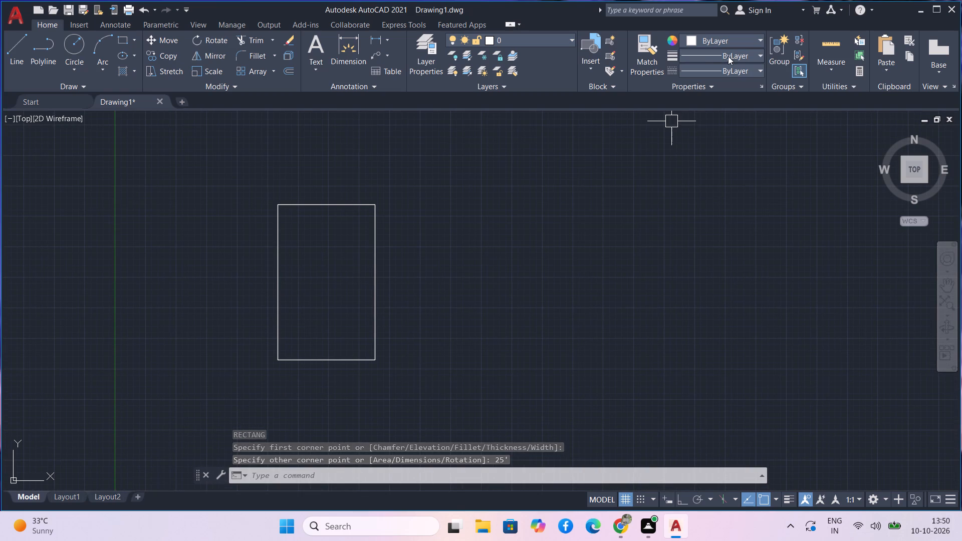
{"action": "left_click", "coordinate": [831, 44]}
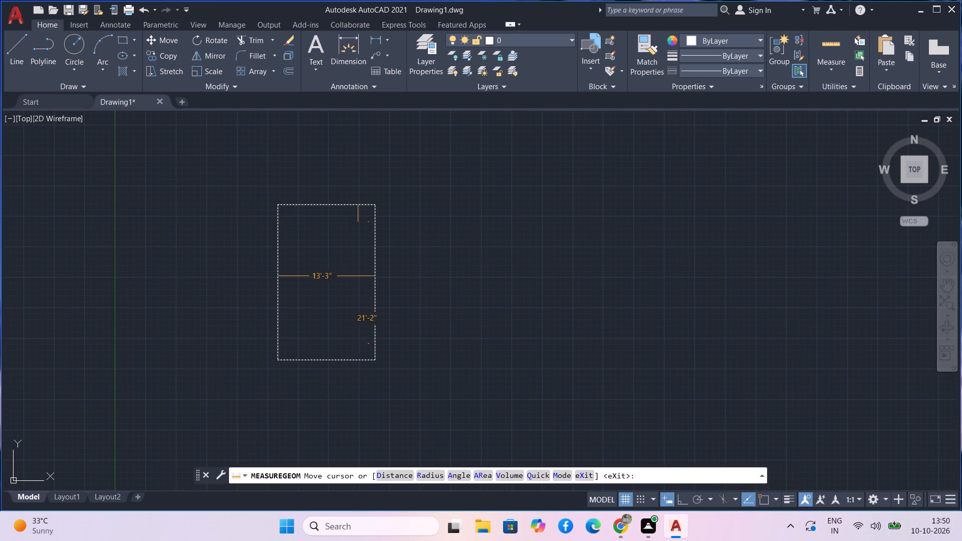
{"action": "key", "text": "Escape"}
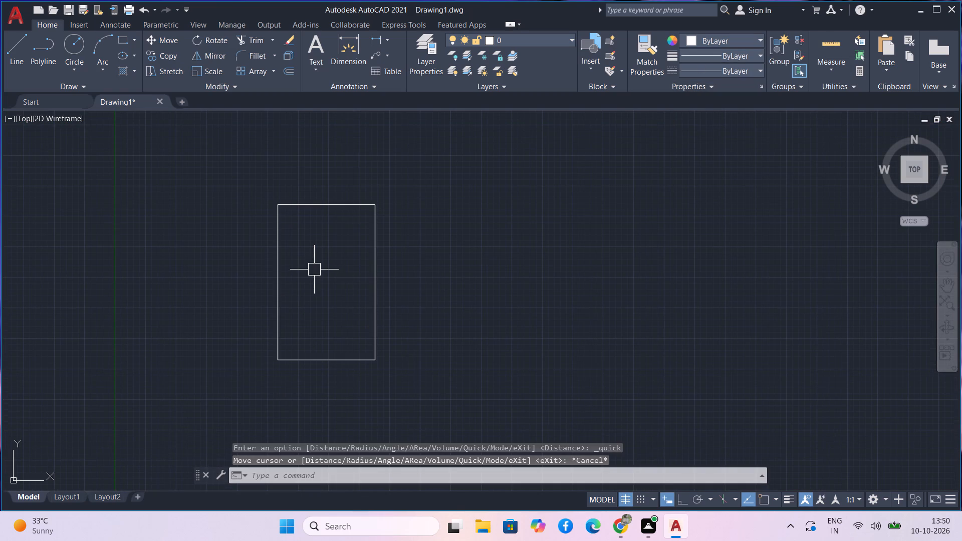
Delete the rectangle that was just measured.
{"action": "left_click_drag", "start_coordinate": [398, 364], "coordinate": [366, 365]}
{"action": "left_click", "coordinate": [209, 258]}
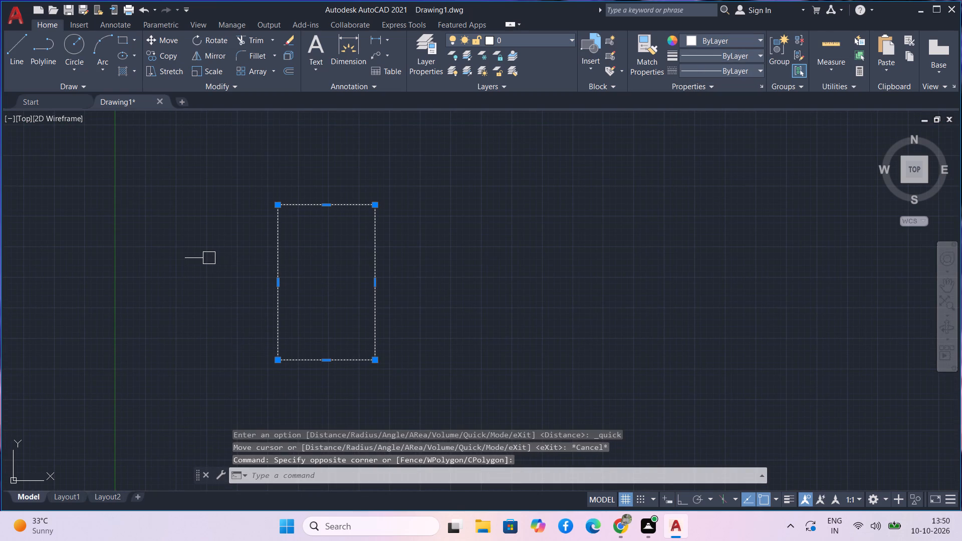
{"action": "key", "text": "Delete"}
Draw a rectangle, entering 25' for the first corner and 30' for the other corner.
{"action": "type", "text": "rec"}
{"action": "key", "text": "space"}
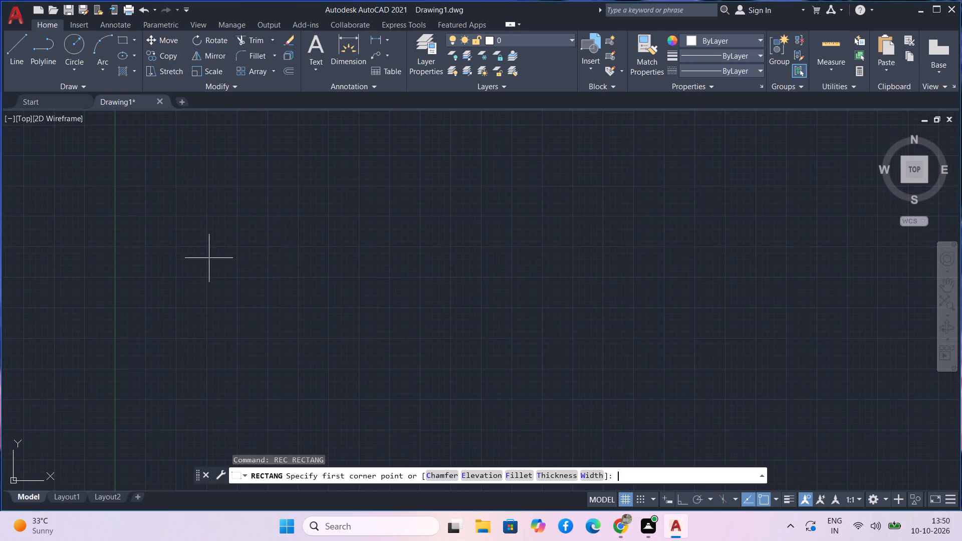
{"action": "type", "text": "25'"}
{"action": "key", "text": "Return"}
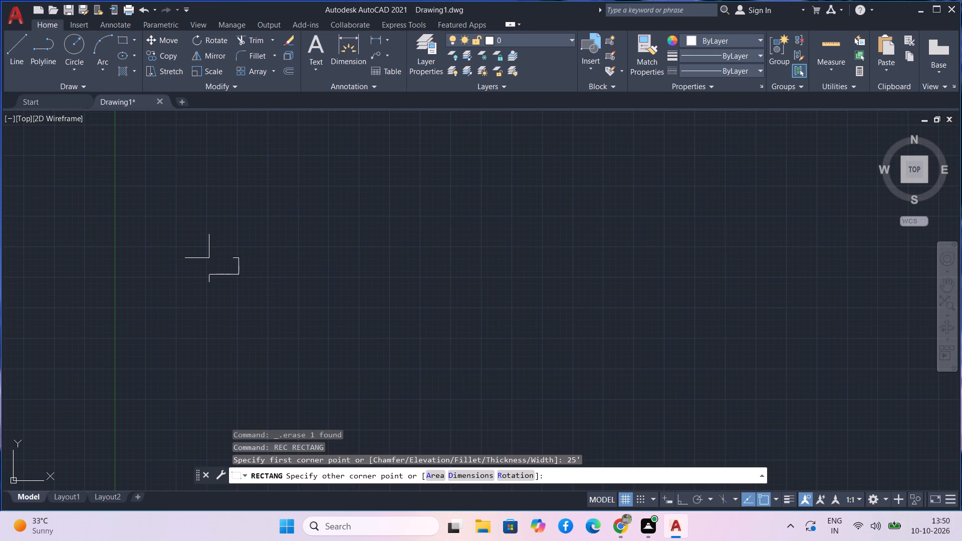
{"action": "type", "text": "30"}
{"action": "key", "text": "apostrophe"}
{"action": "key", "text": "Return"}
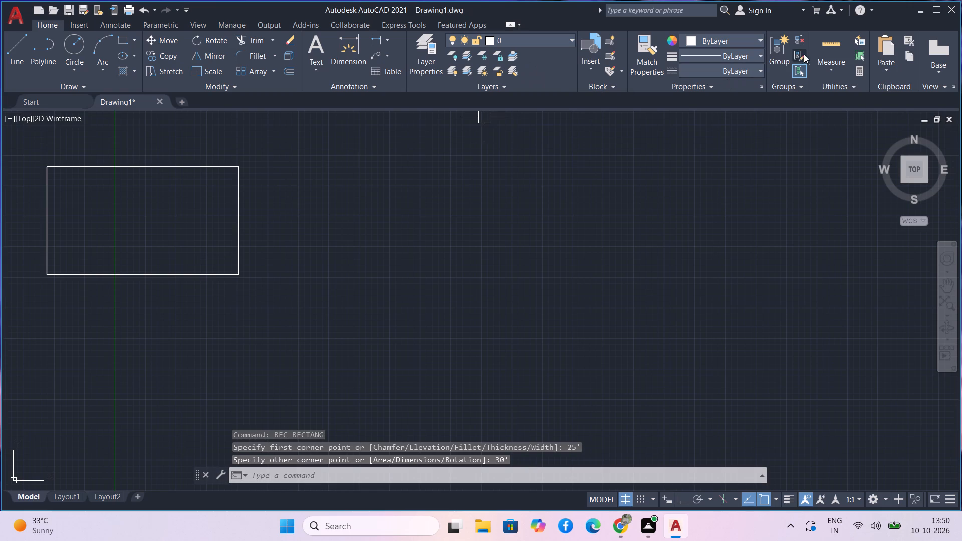
Measure the width and height of the redrawn rectangle with the quick Measure tool.
{"action": "left_click", "coordinate": [833, 43]}
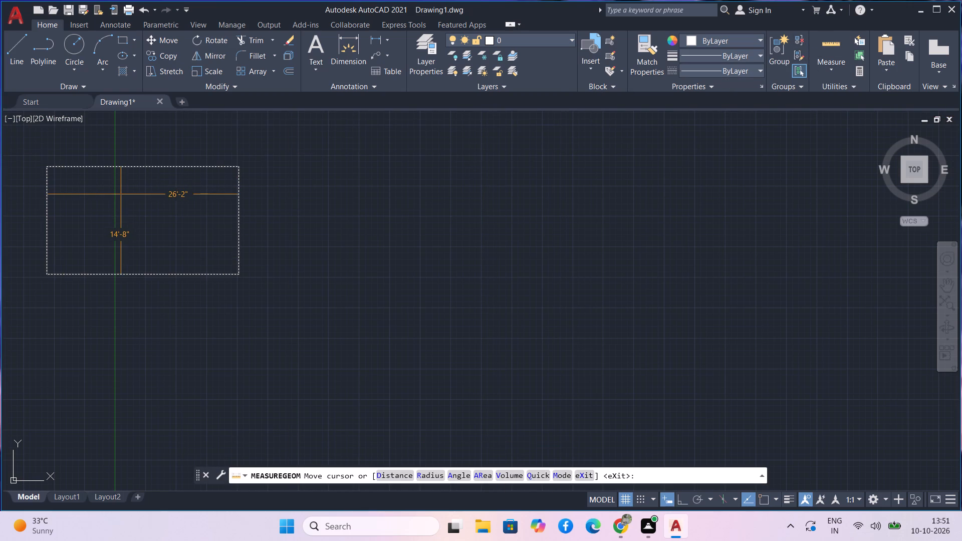
{"action": "key", "text": "Escape"}
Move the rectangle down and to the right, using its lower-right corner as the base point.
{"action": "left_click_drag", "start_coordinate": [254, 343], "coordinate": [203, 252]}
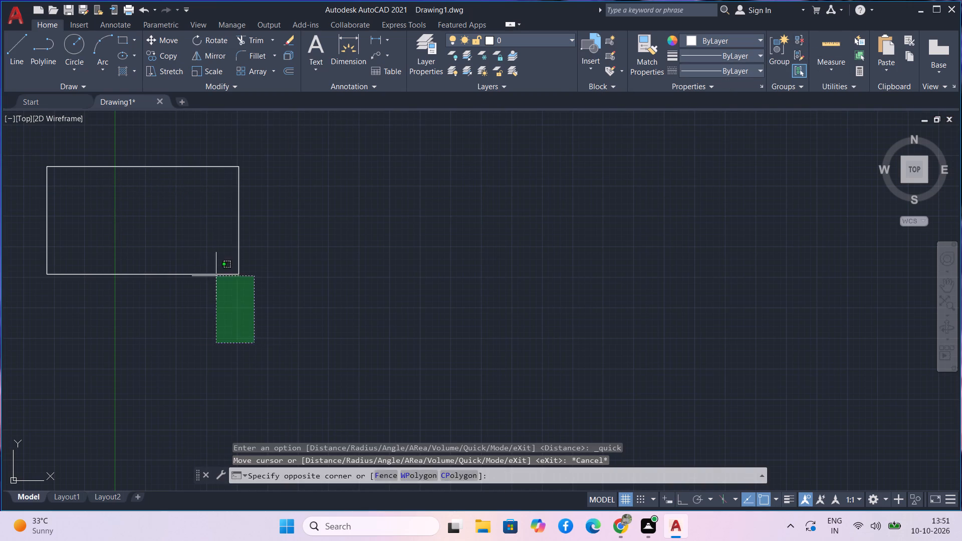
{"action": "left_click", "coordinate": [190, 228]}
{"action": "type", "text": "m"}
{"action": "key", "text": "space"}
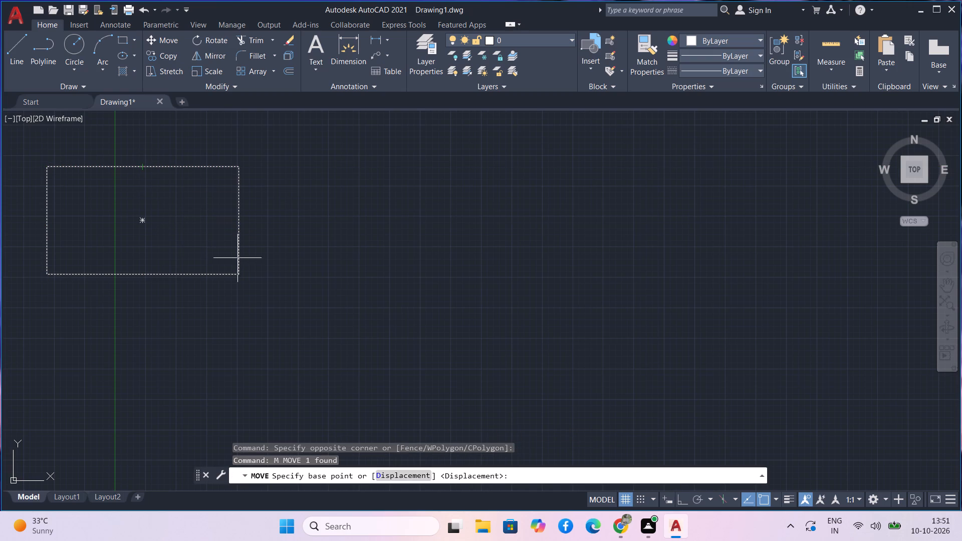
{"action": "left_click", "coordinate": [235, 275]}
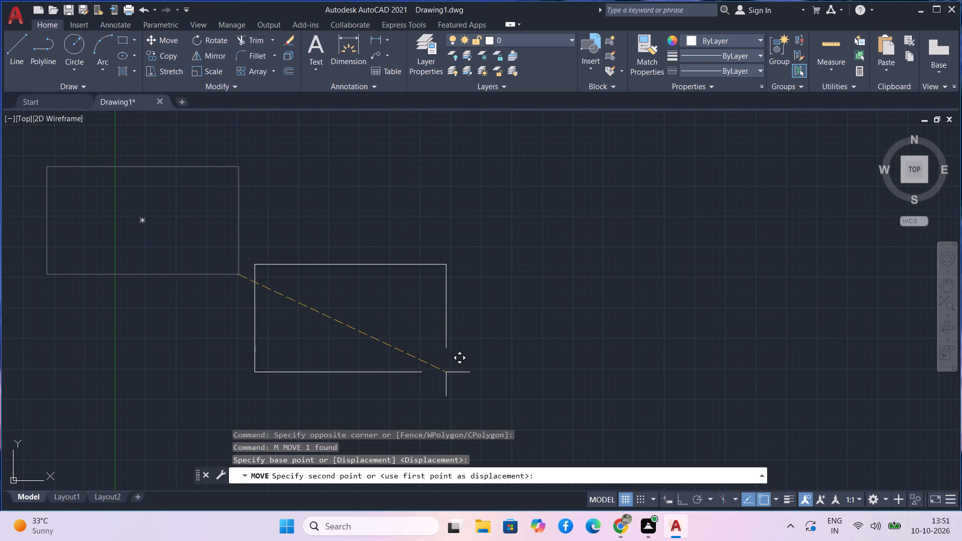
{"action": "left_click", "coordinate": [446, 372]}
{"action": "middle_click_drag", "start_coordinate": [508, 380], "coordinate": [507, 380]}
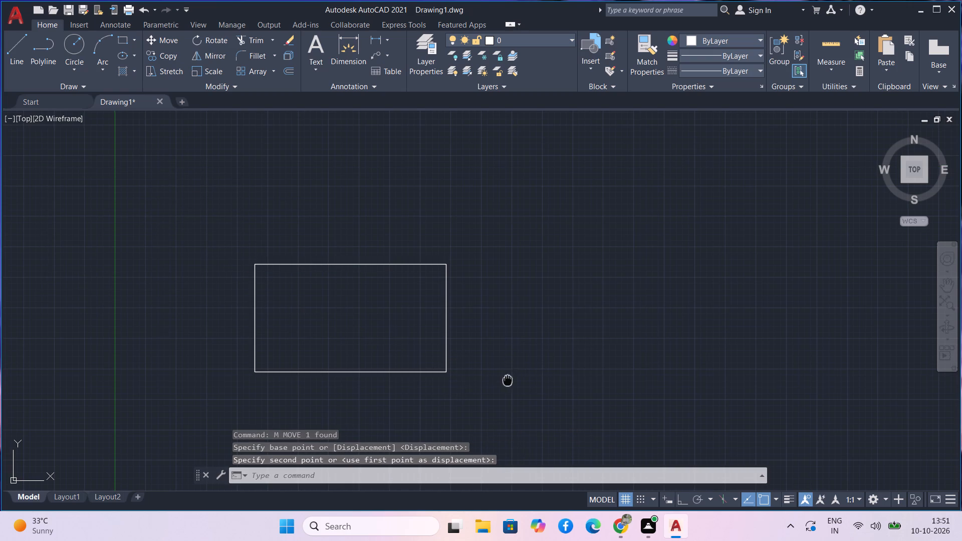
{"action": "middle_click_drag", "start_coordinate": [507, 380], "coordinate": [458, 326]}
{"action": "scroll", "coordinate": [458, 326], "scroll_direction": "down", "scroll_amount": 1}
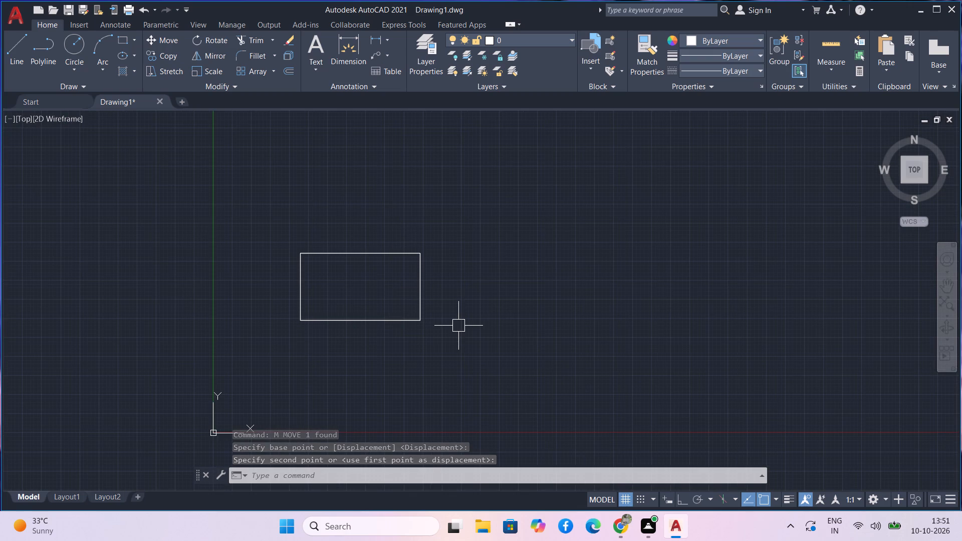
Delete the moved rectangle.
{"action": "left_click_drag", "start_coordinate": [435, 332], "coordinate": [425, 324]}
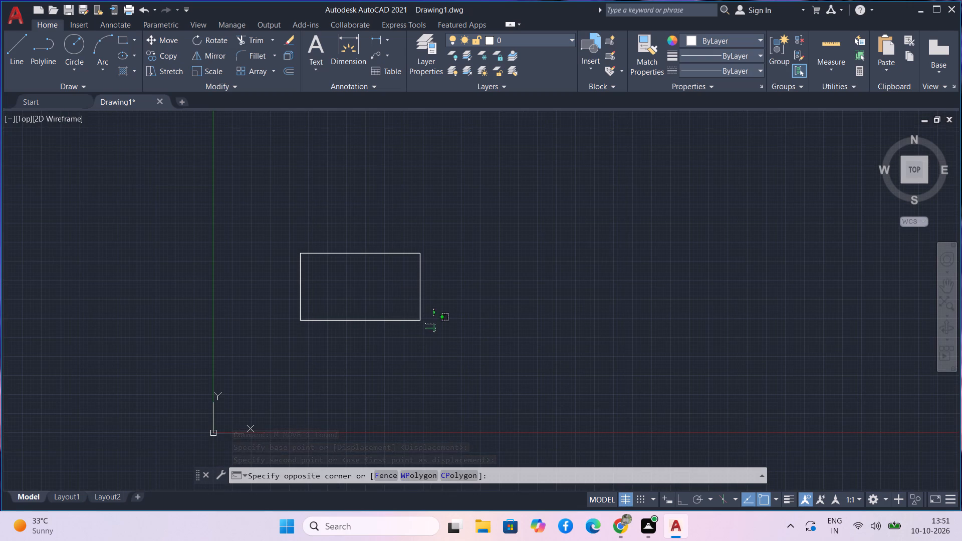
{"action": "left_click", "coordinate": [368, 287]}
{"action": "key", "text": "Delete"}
Draw a rectangle again, entering 25' for the first corner and 30' for the other corner.
{"action": "type", "text": "re"}
{"action": "key", "text": "space"}
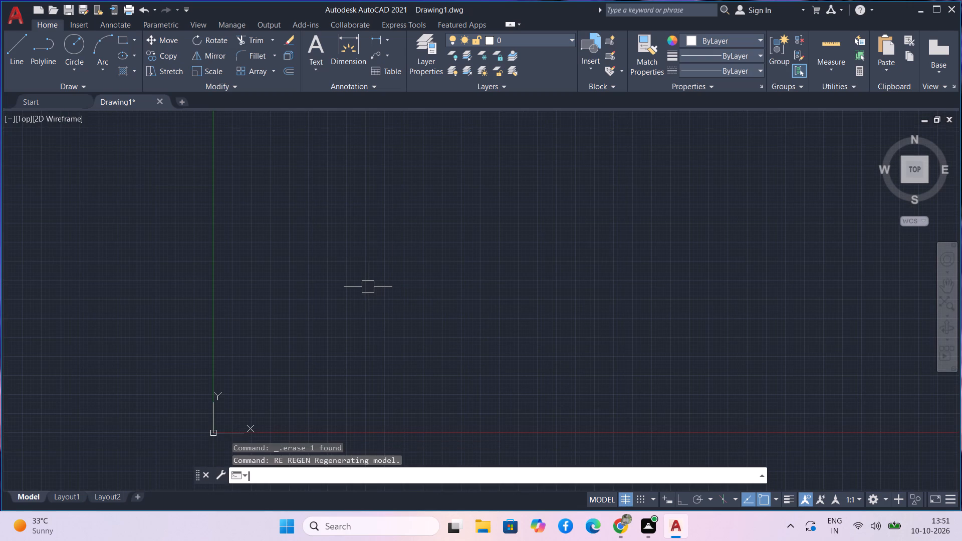
{"action": "type", "text": "rec"}
{"action": "key", "text": "space"}
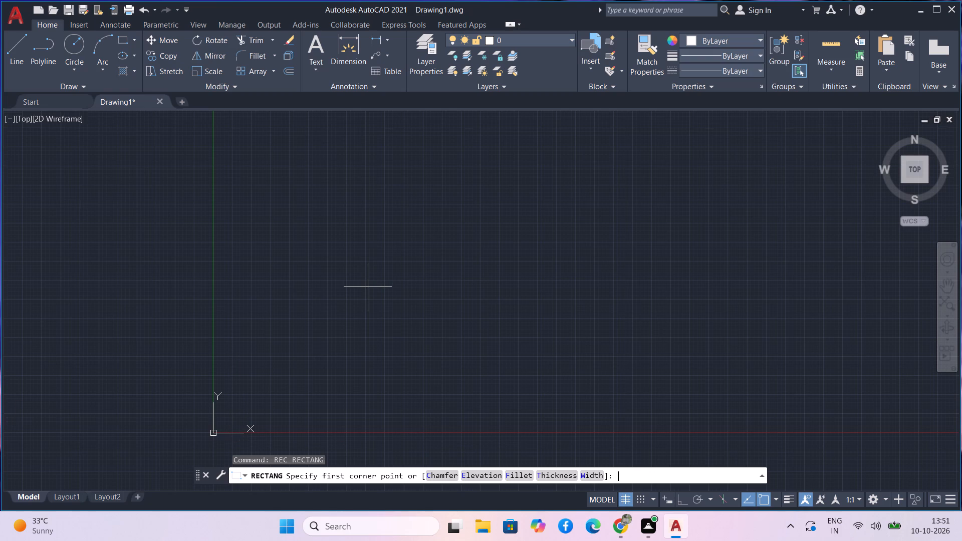
{"action": "type", "text": "25"}
{"action": "key", "text": "apostrophe"}
{"action": "key", "text": "Return"}
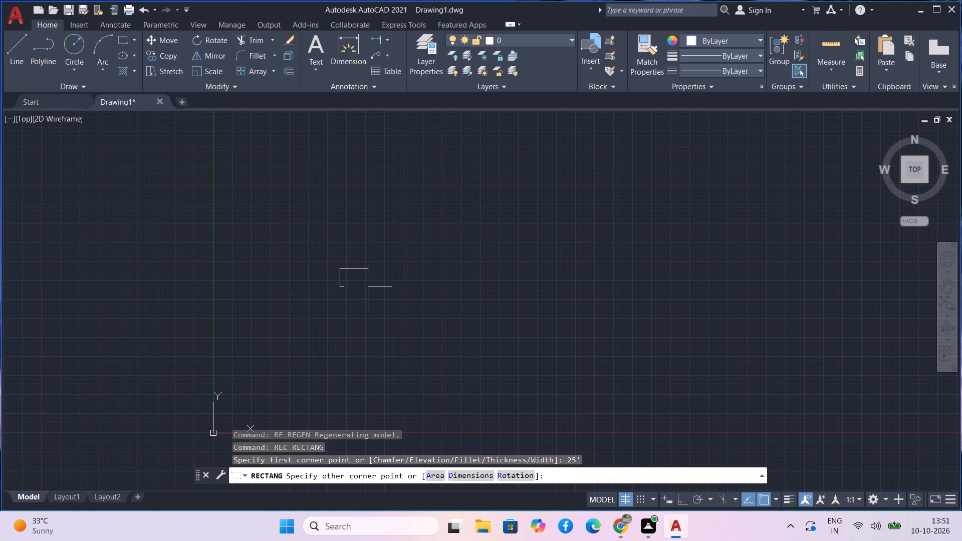
{"action": "type", "text": "30"}
{"action": "key", "text": "apostrophe"}
{"action": "key", "text": "Return"}
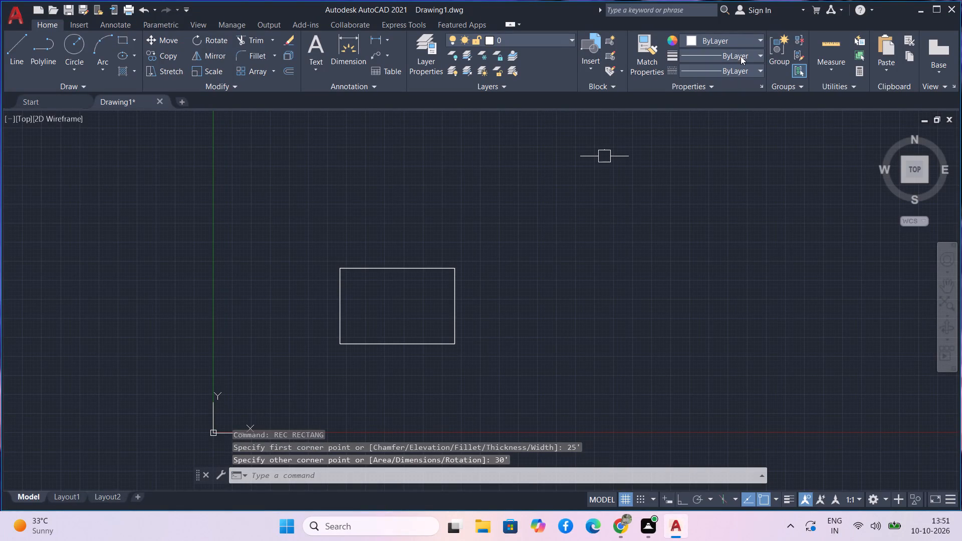
Measure the width and height of the latest rectangle with the quick Measure tool.
{"action": "left_click", "coordinate": [833, 38]}
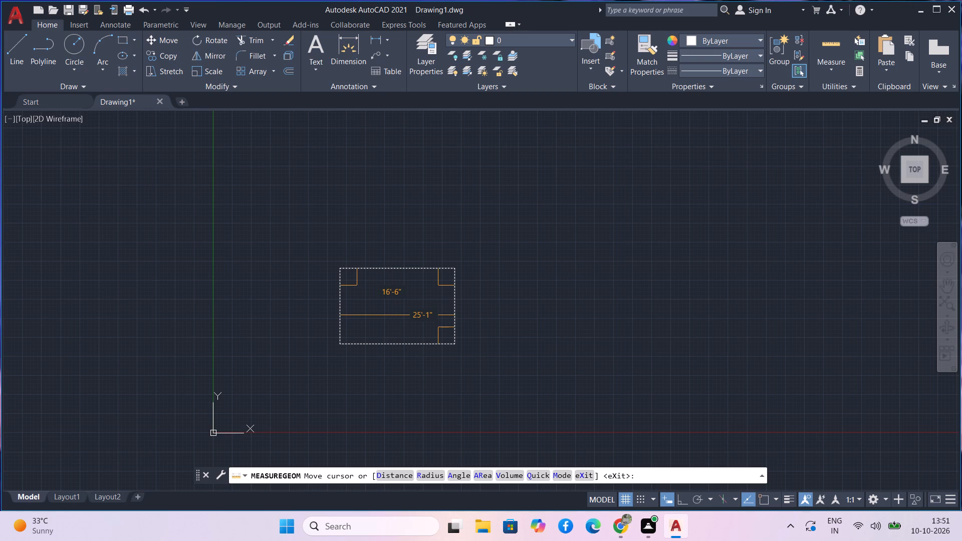
{"action": "key", "text": "Escape"}
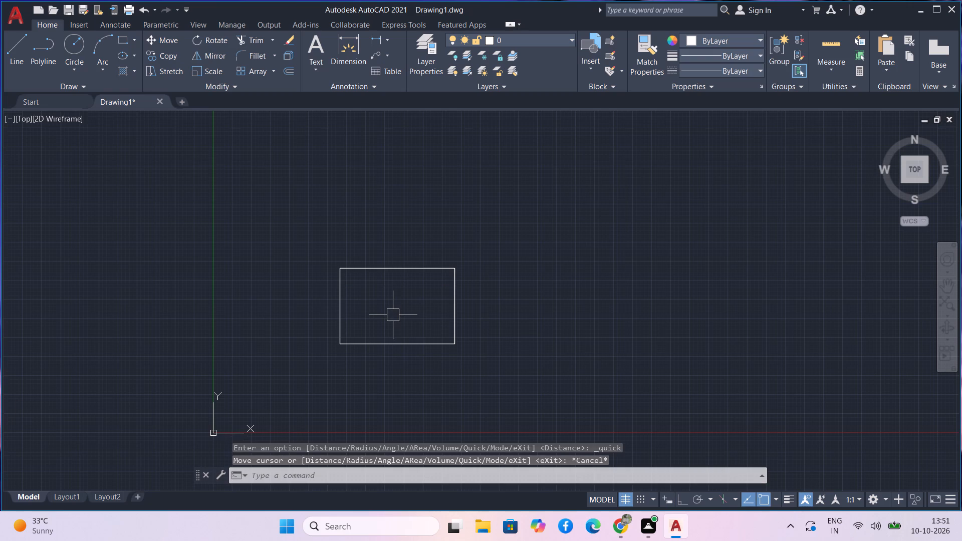
Explode the rectangle into separate lines and leave the Explode command.
{"action": "left_click", "coordinate": [390, 347]}
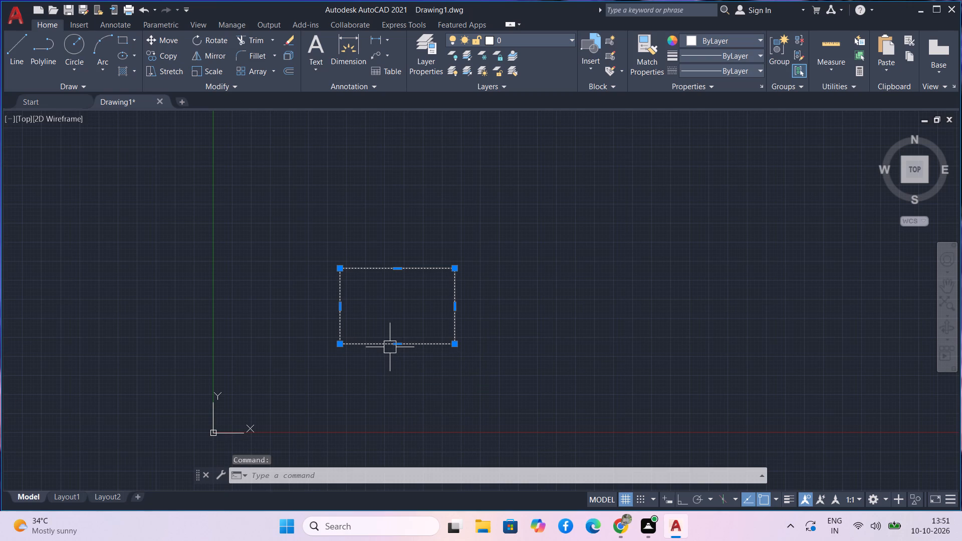
{"action": "type", "text": "x"}
{"action": "key", "text": "space"}
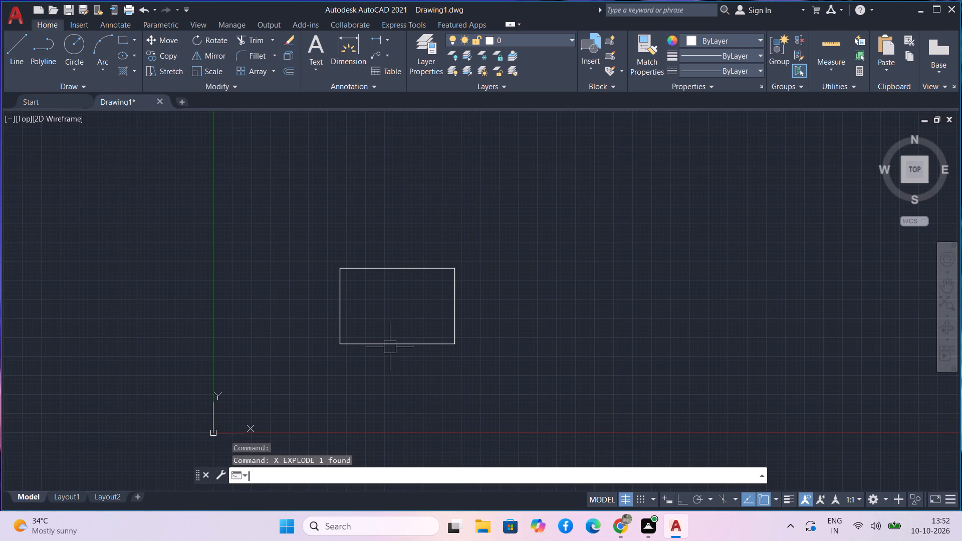
{"action": "key", "text": "space"}
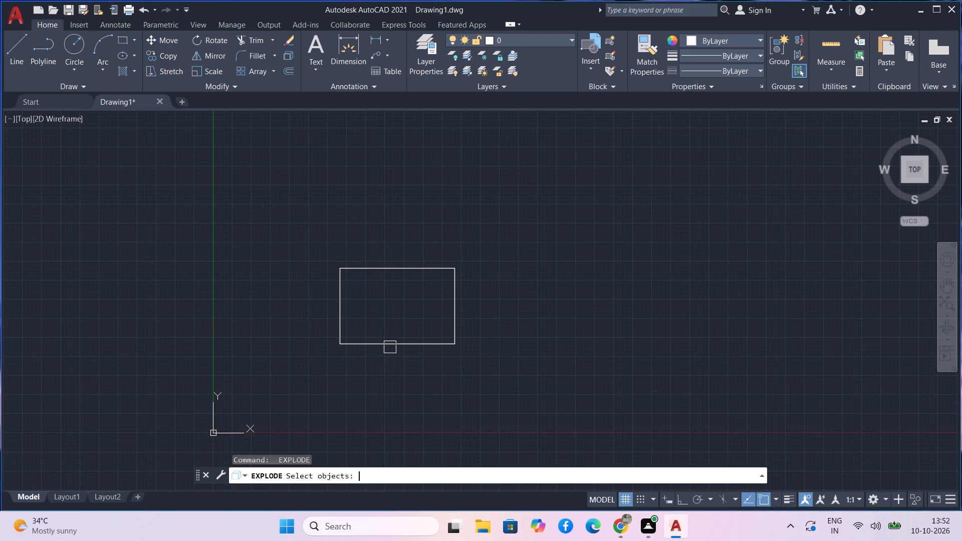
{"action": "left_click", "coordinate": [390, 347]}
{"action": "left_click", "coordinate": [392, 345]}
{"action": "left_click", "coordinate": [394, 344]}
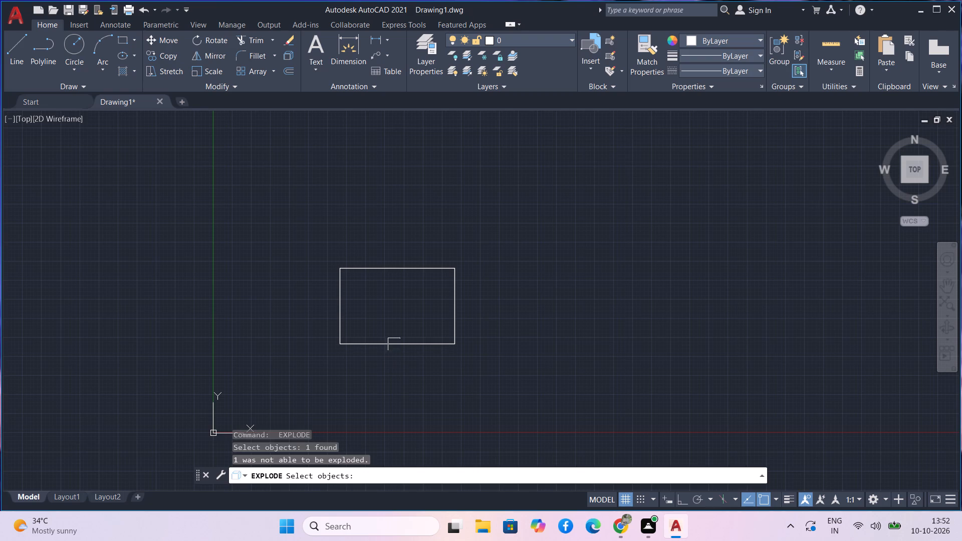
{"action": "left_click", "coordinate": [394, 344]}
{"action": "key", "text": "Escape"}
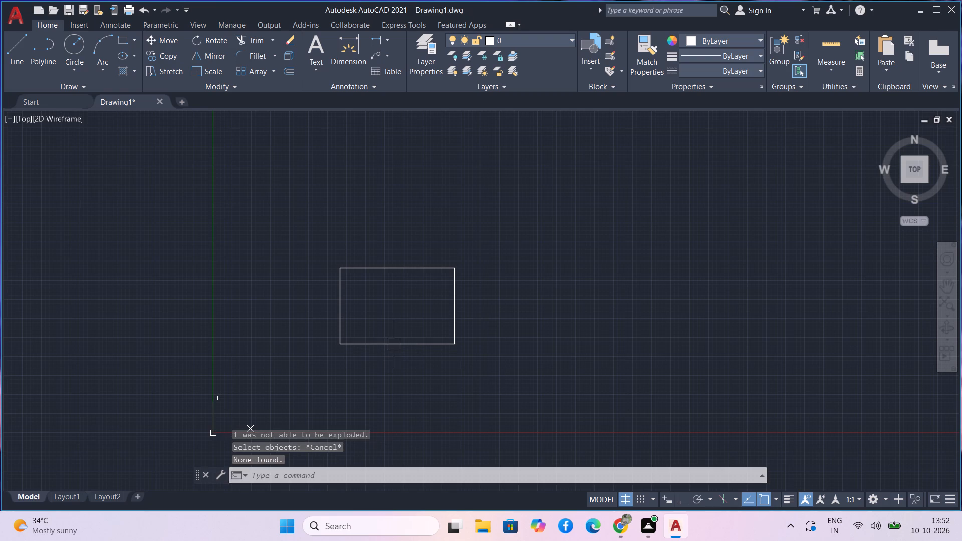
Delete the bottom line of the exploded rectangle.
{"action": "left_click", "coordinate": [404, 344]}
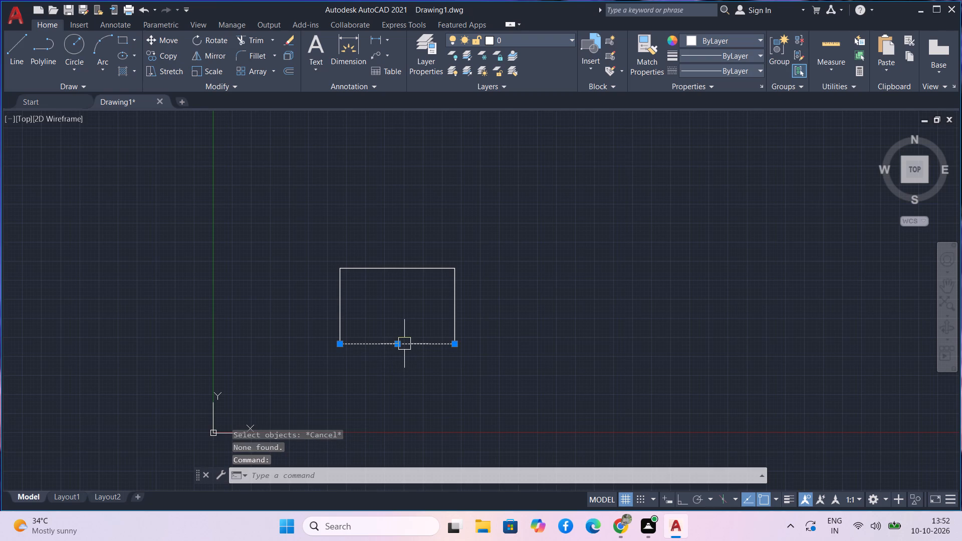
{"action": "key", "text": "Delete"}
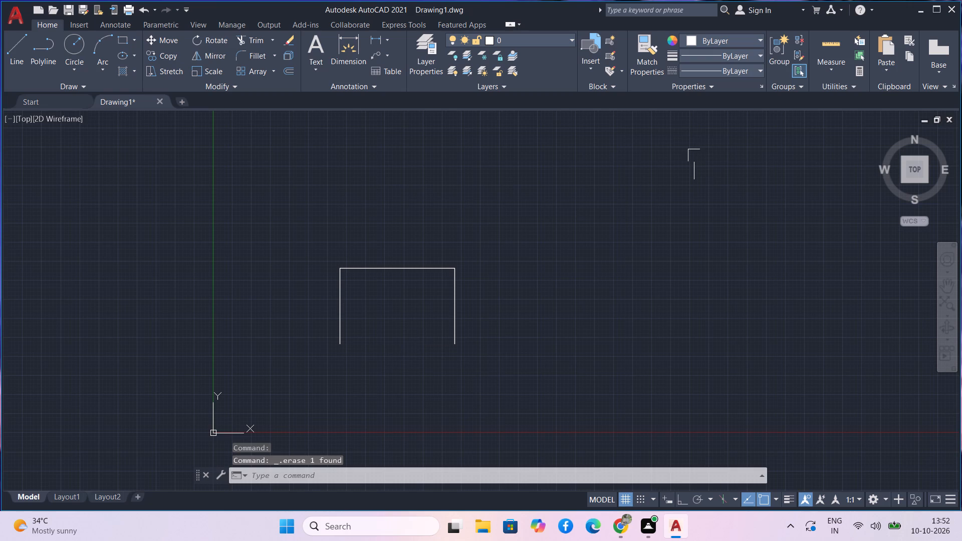
Measure the right vertical line from end to end with a linear dimension preview, leaving the dimension unplaced.
{"action": "type", "text": "l"}
{"action": "key", "text": "space"}
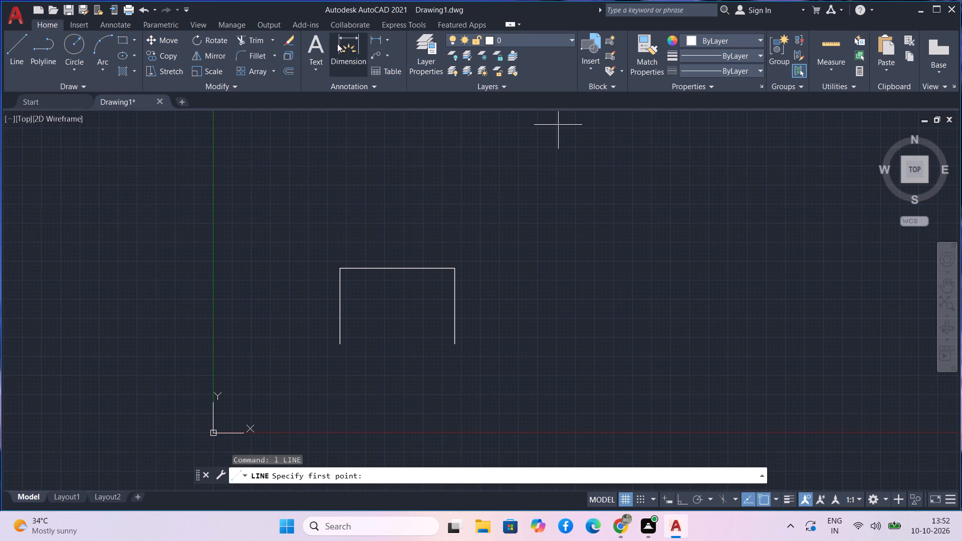
{"action": "left_click", "coordinate": [369, 41]}
{"action": "scroll", "coordinate": [436, 266], "scroll_direction": "up", "scroll_amount": 1}
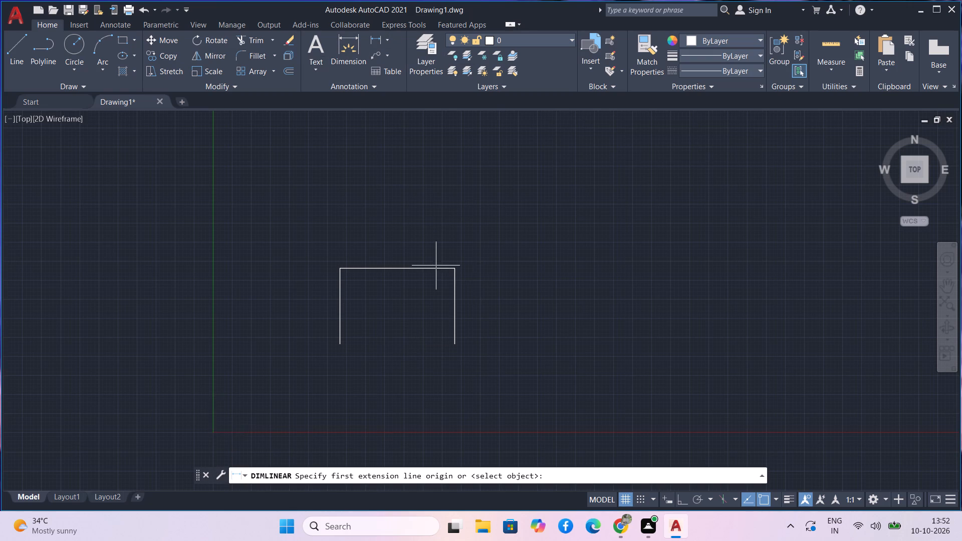
{"action": "scroll", "coordinate": [435, 265], "scroll_direction": "up", "scroll_amount": 1}
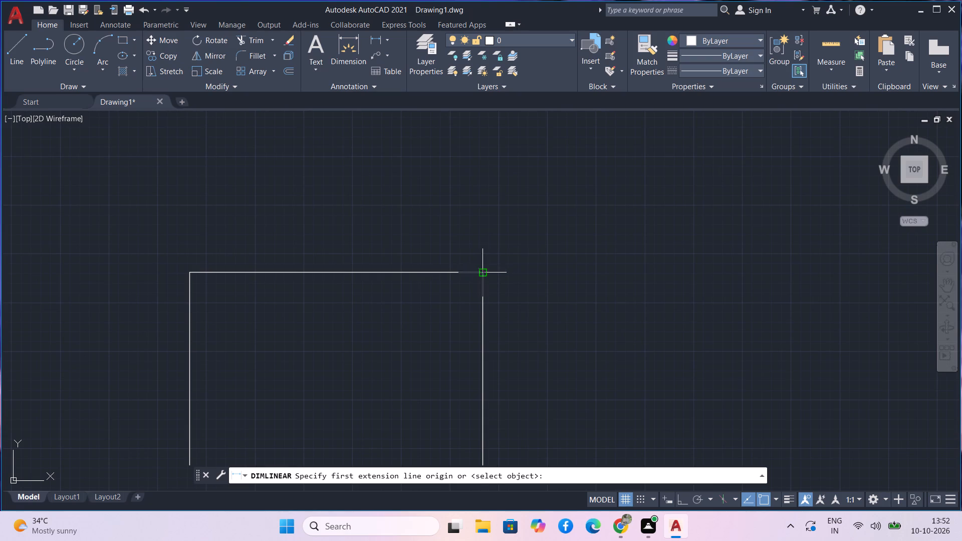
{"action": "left_click", "coordinate": [480, 272]}
{"action": "scroll", "coordinate": [509, 345], "scroll_direction": "down", "scroll_amount": 2}
{"action": "middle_click_drag", "start_coordinate": [475, 294], "coordinate": [436, 237]}
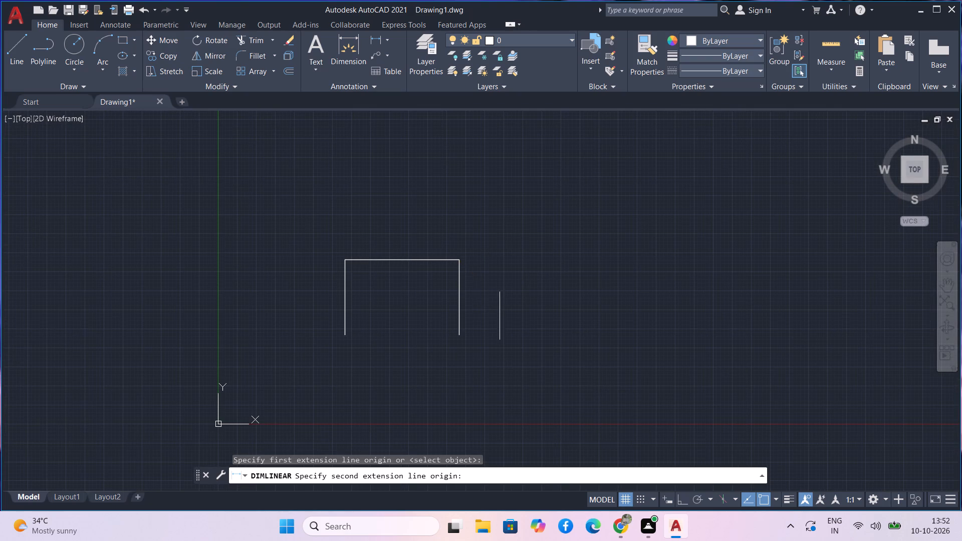
{"action": "scroll", "coordinate": [461, 338], "scroll_direction": "up", "scroll_amount": 3}
{"action": "left_click", "coordinate": [456, 331]}
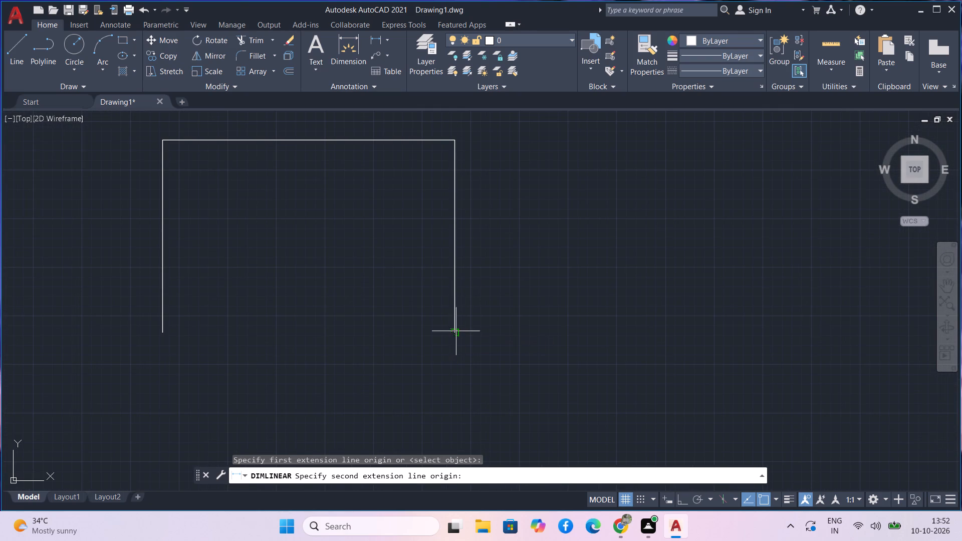
{"action": "scroll", "coordinate": [547, 325], "scroll_direction": "up", "scroll_amount": 2}
{"action": "middle_click_drag", "start_coordinate": [550, 325], "coordinate": [550, 373]}
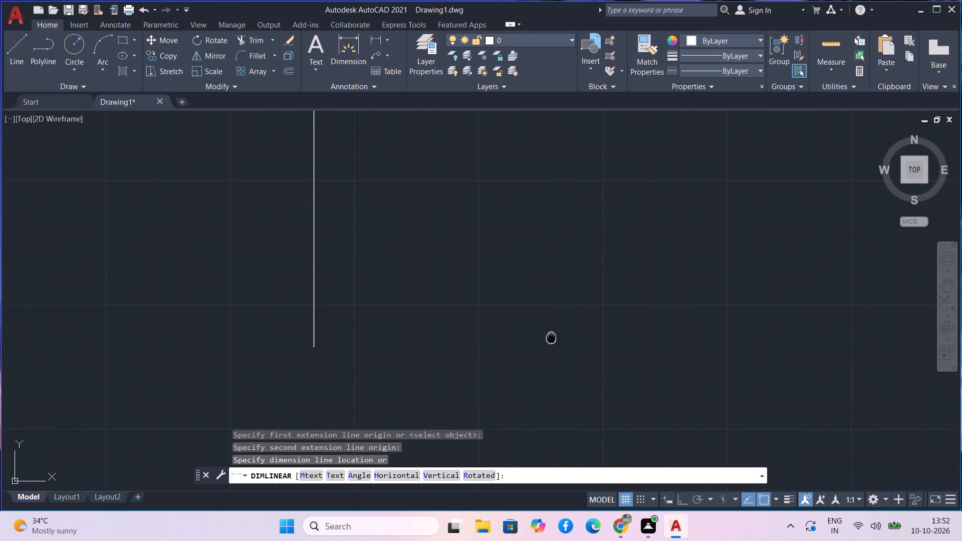
{"action": "middle_click_drag", "start_coordinate": [550, 373], "coordinate": [549, 405]}
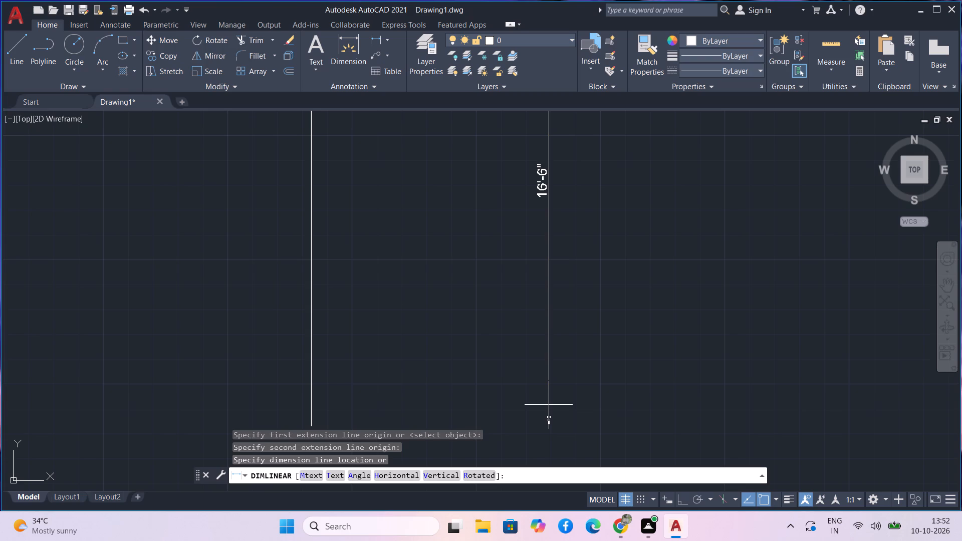
{"action": "key", "text": "Escape"}
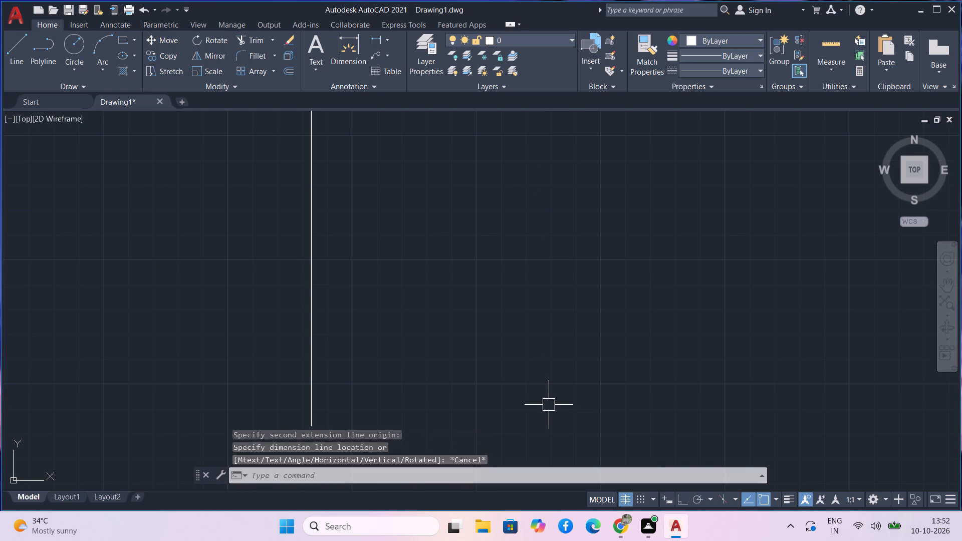
With Ortho on, draw a 13'4" line straight down from the lower end of the right vertical line.
{"action": "middle_click_drag", "start_coordinate": [547, 397], "coordinate": [516, 318]}
{"action": "scroll", "coordinate": [520, 324], "scroll_direction": "down", "scroll_amount": 1}
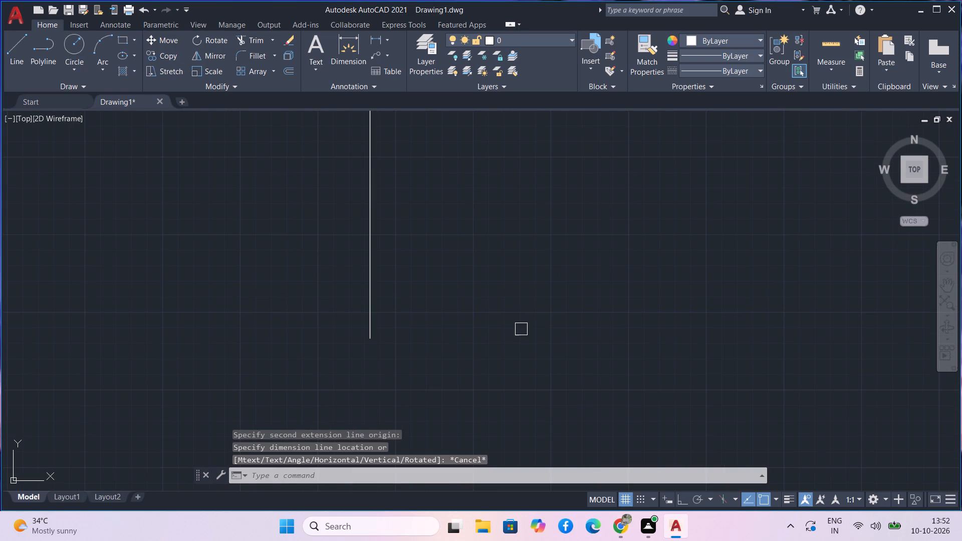
{"action": "type", "text": "l"}
{"action": "key", "text": "space"}
{"action": "key", "text": "F8"}
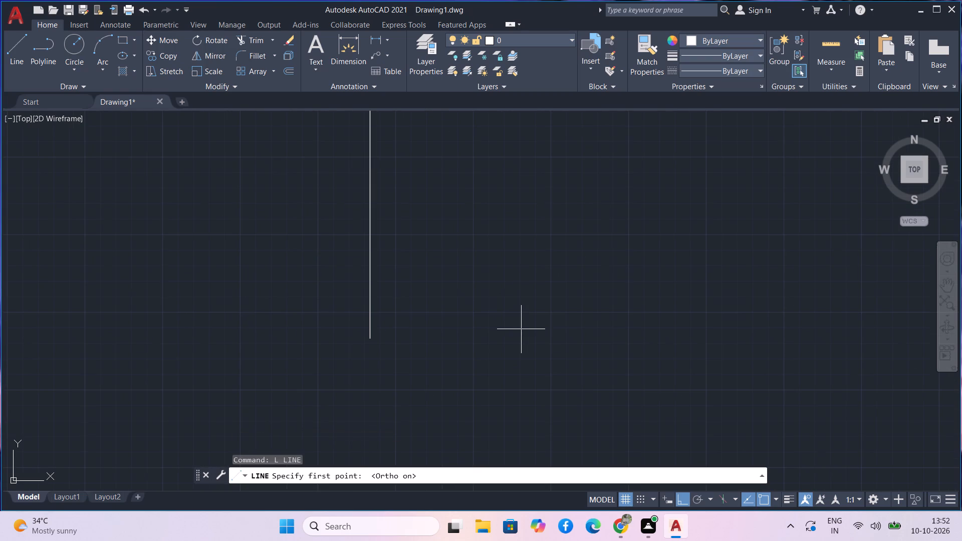
{"action": "left_click", "coordinate": [373, 335]}
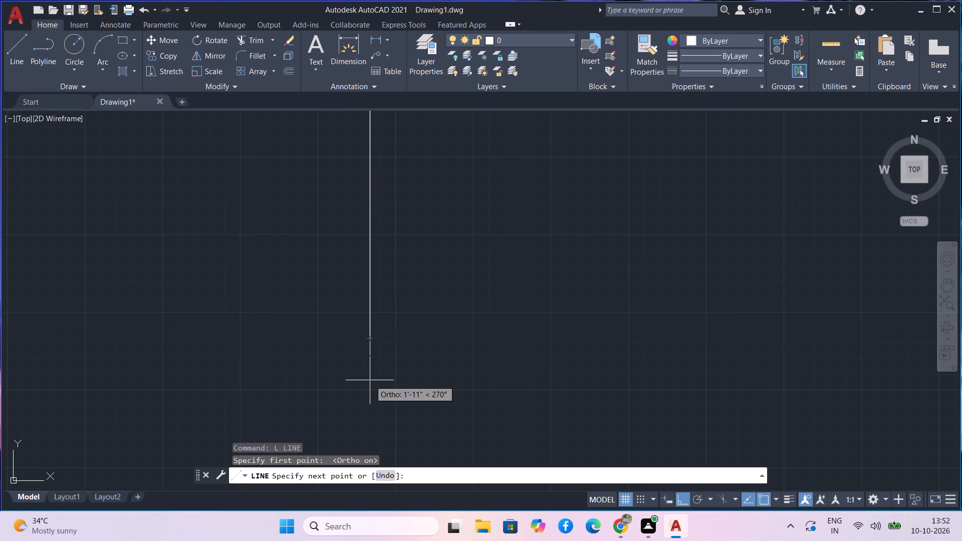
{"action": "type", "text": "13"}
{"action": "key", "text": "apostrophe"}
{"action": "key", "text": "4"}
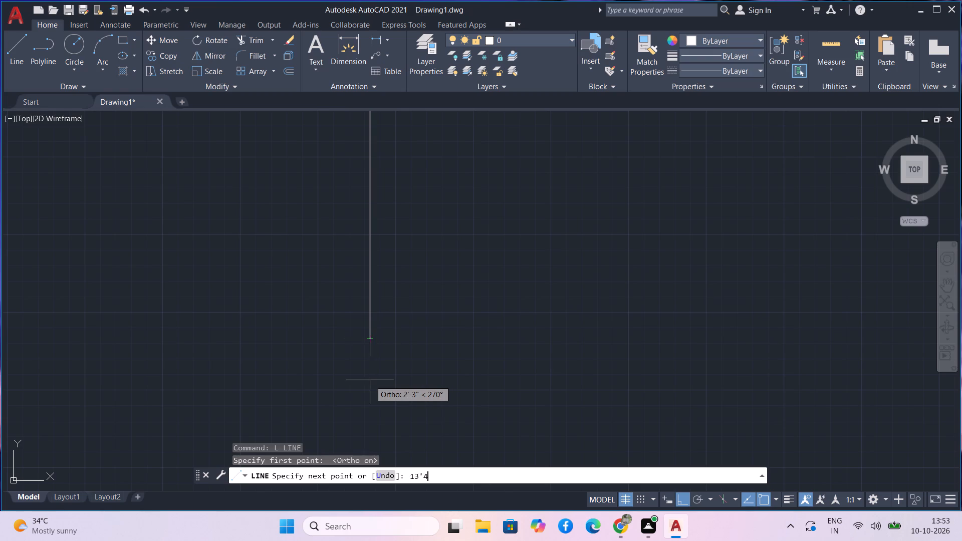
{"action": "key", "text": "shift+quotedbl"}
{"action": "key", "text": "Return"}
Continue the line 25'1" to the left and 13'4" upward to close the outline, and end the Line command.
{"action": "scroll", "coordinate": [370, 380], "scroll_direction": "down", "scroll_amount": 4}
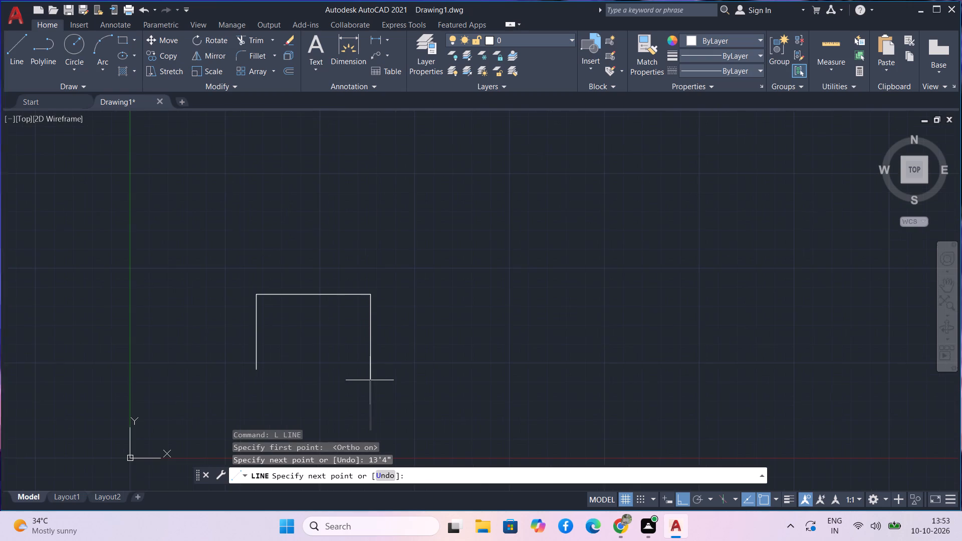
{"action": "middle_click_drag", "start_coordinate": [398, 408], "coordinate": [417, 210]}
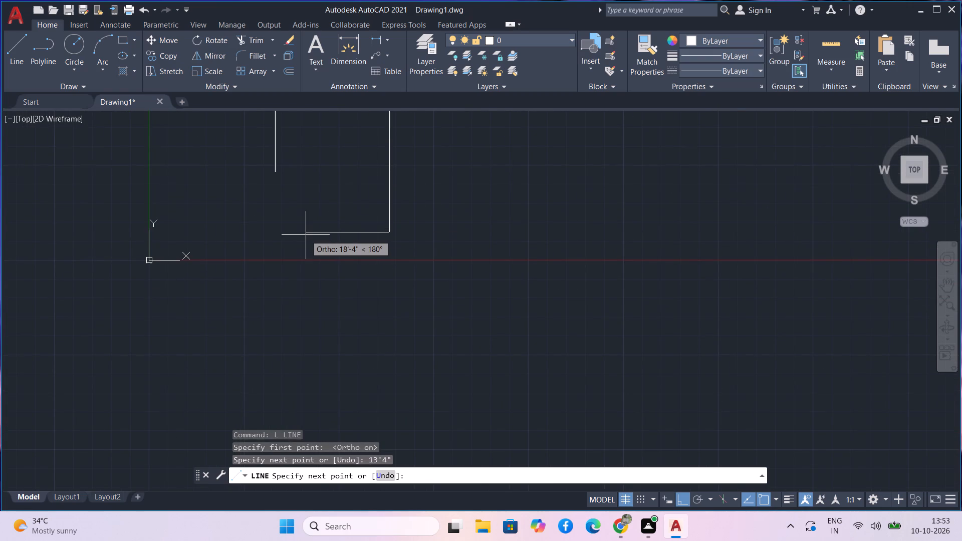
{"action": "type", "text": "25"}
{"action": "key", "text": "apostrophe"}
{"action": "type", "text": "1\""}
{"action": "key", "text": "Return"}
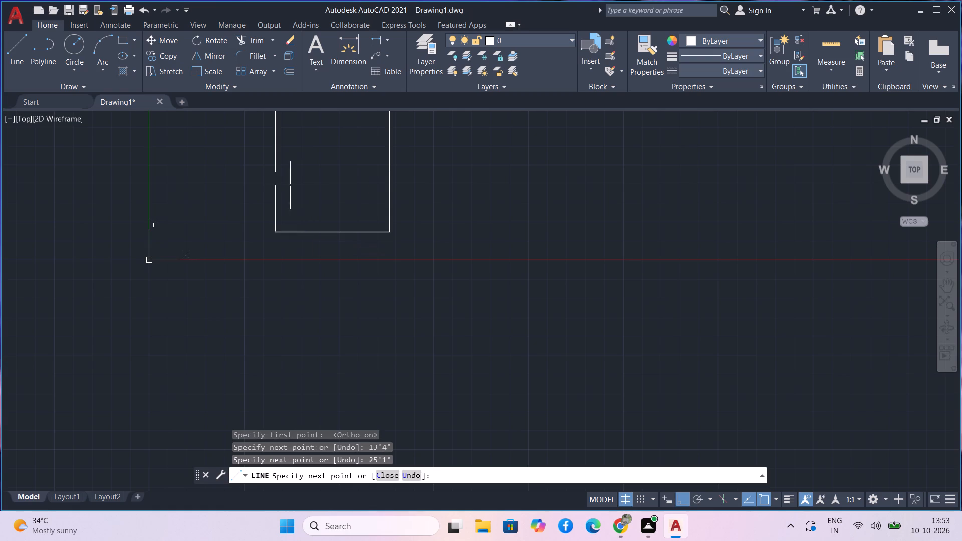
{"action": "middle_click_drag", "start_coordinate": [299, 117], "coordinate": [297, 194]}
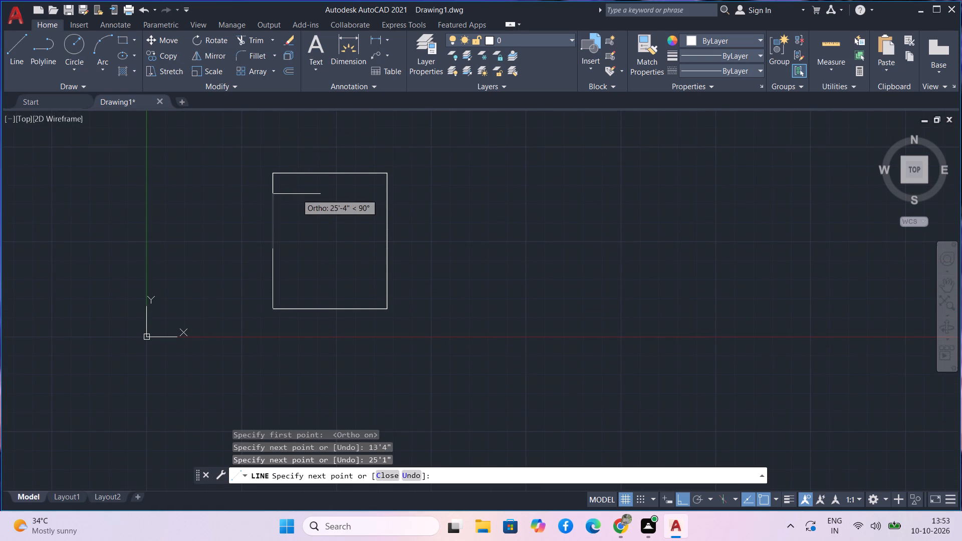
{"action": "type", "text": "13"}
{"action": "type", "text": "'4\""}
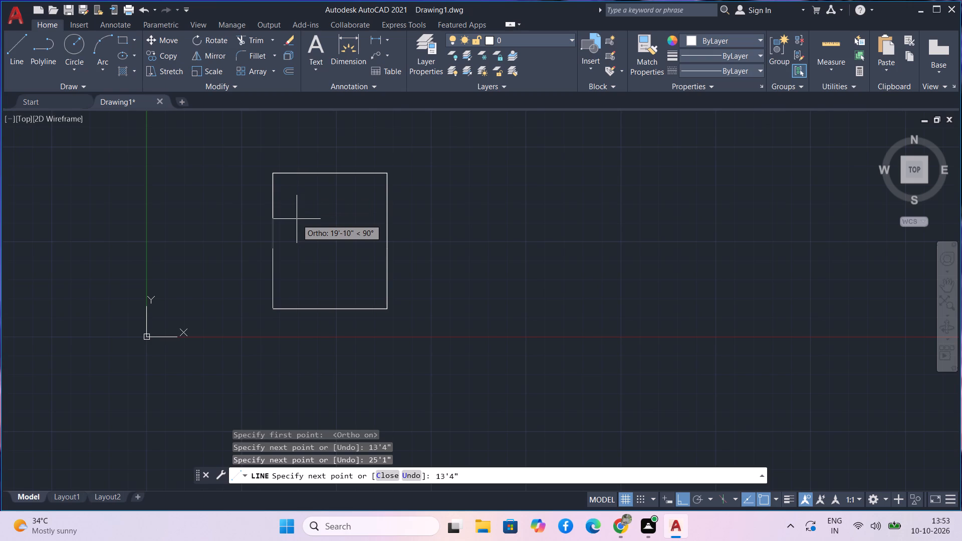
{"action": "key", "text": "Return"}
{"action": "key", "text": "space"}
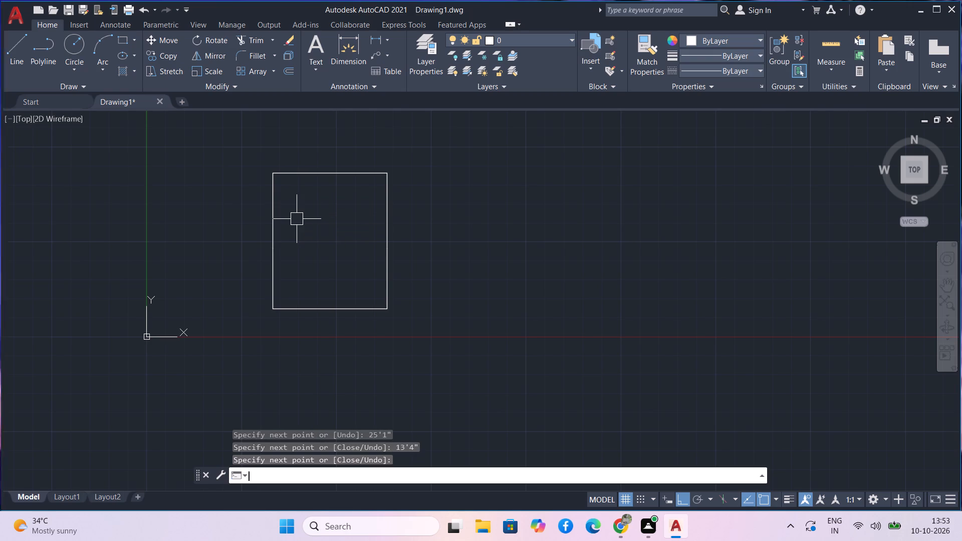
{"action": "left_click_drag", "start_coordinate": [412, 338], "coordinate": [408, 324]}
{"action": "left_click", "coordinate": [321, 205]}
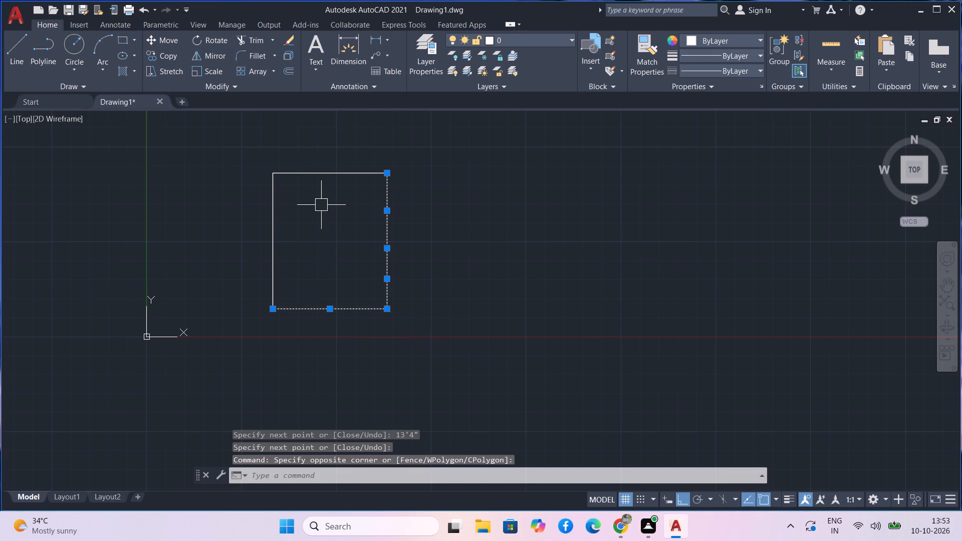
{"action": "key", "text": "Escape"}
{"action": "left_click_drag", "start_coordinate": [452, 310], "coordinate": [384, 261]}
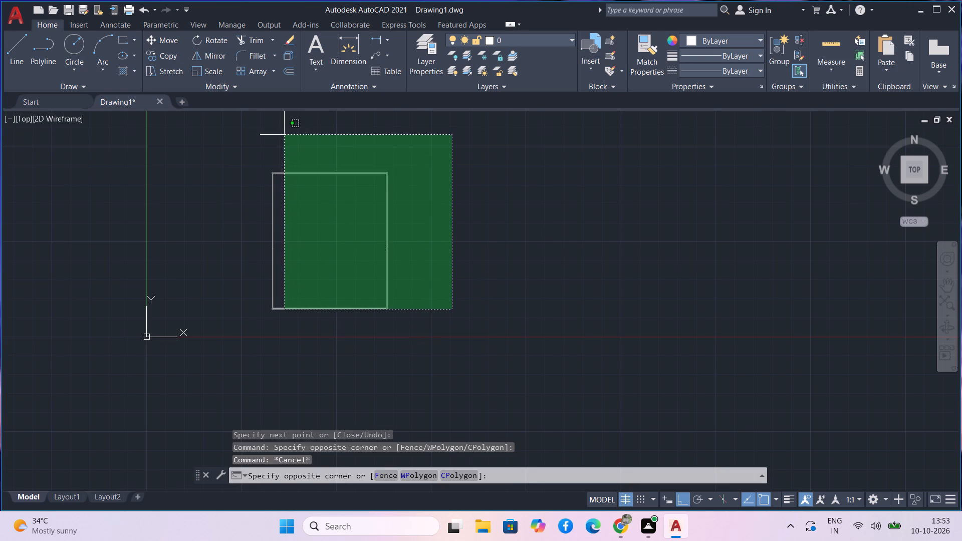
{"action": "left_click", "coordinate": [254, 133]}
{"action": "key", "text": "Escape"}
Join all the lines of the rectangular outline into a single polyline.
{"action": "left_click_drag", "start_coordinate": [425, 338], "coordinate": [367, 278]}
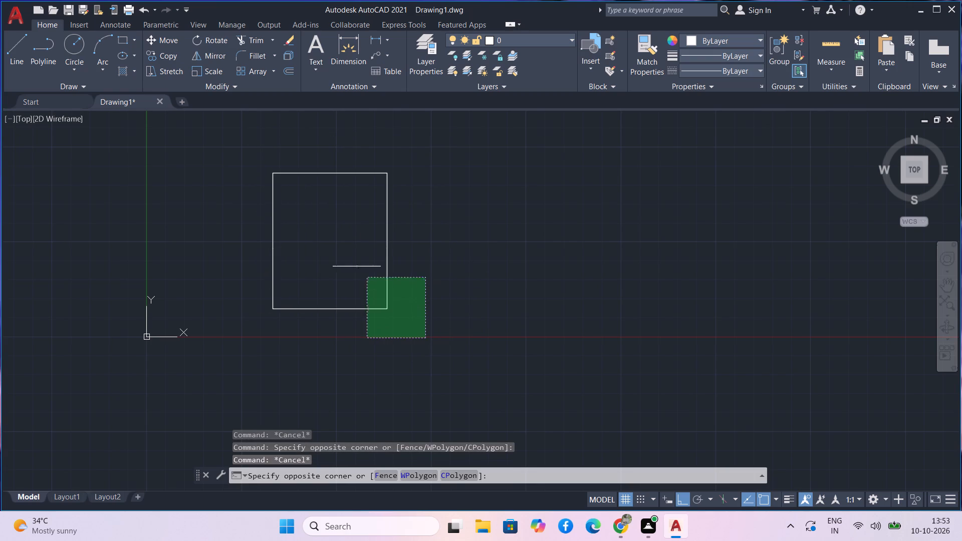
{"action": "left_click", "coordinate": [229, 126]}
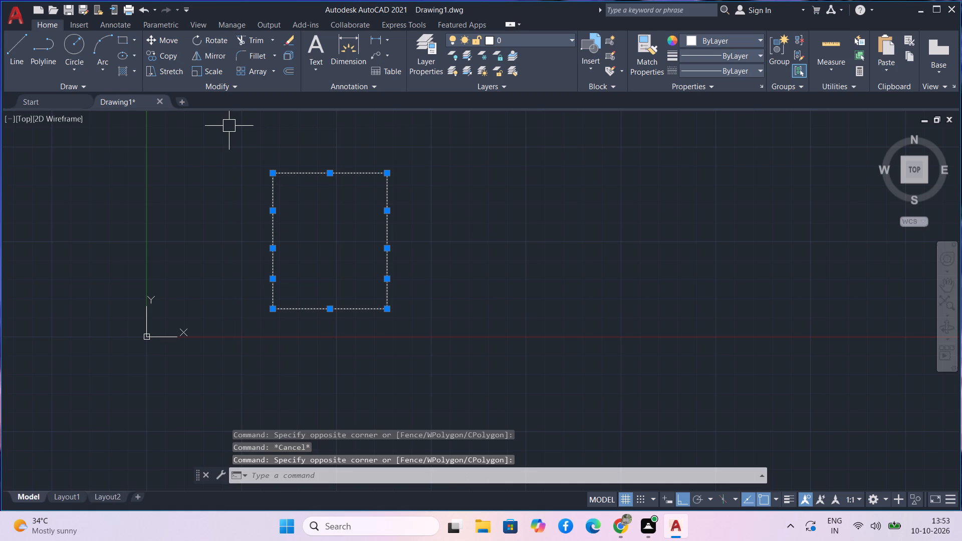
{"action": "type", "text": "j"}
{"action": "key", "text": "space"}
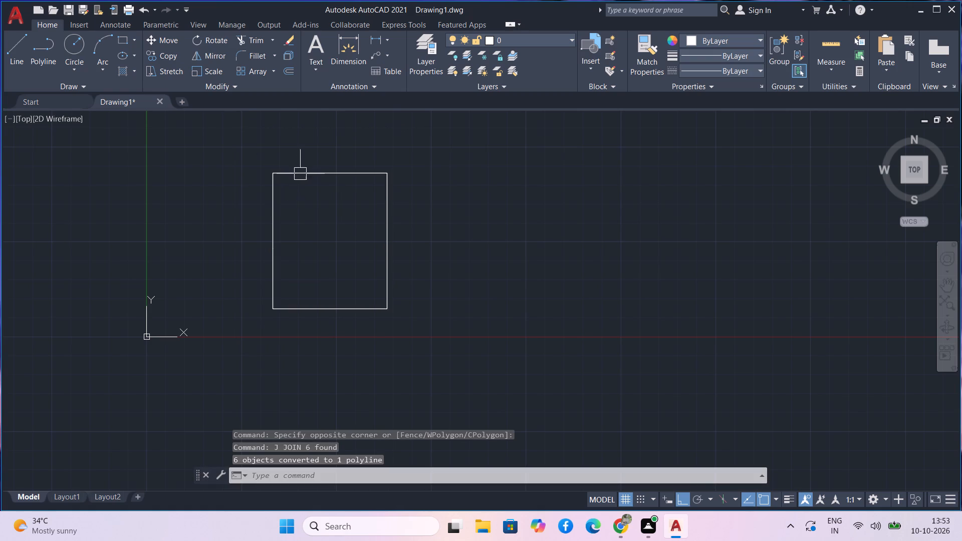
{"action": "left_click", "coordinate": [303, 168]}
{"action": "key", "text": "Escape"}
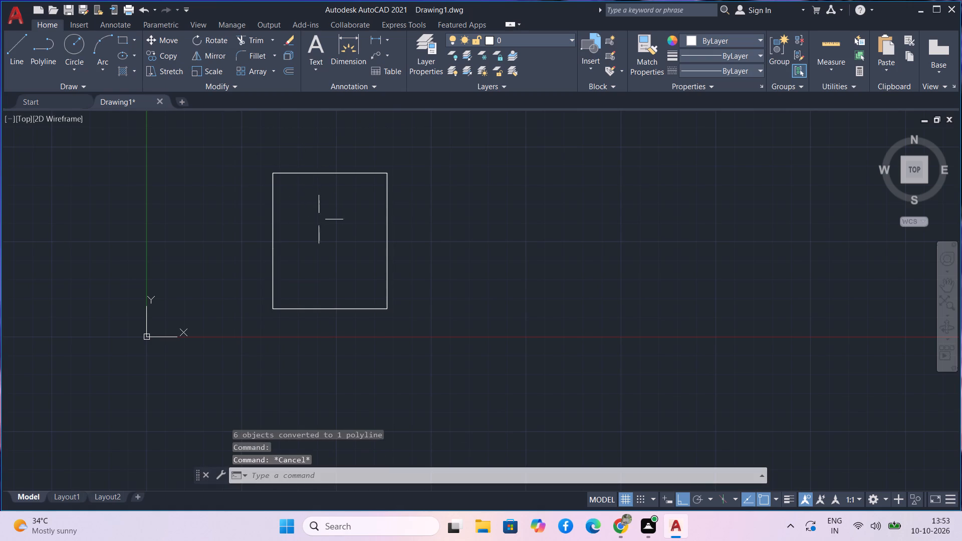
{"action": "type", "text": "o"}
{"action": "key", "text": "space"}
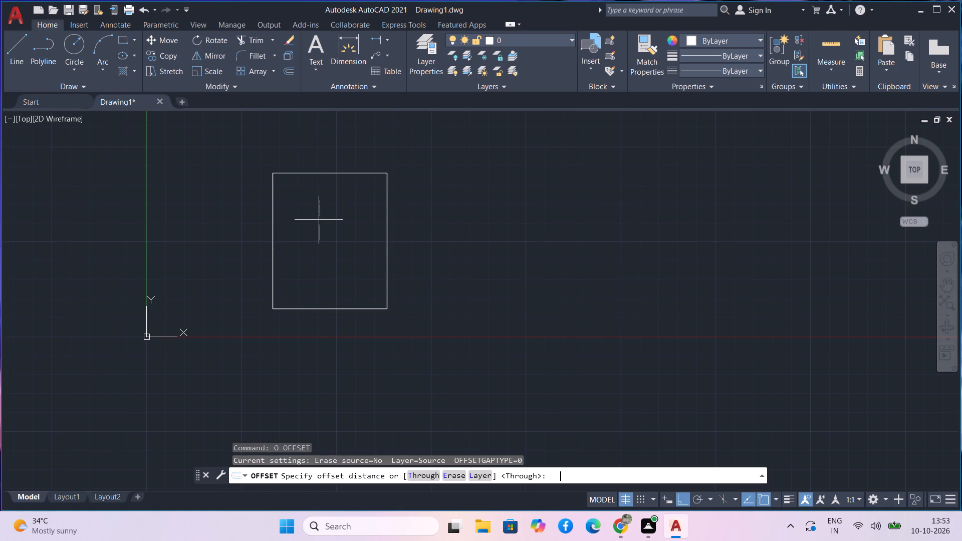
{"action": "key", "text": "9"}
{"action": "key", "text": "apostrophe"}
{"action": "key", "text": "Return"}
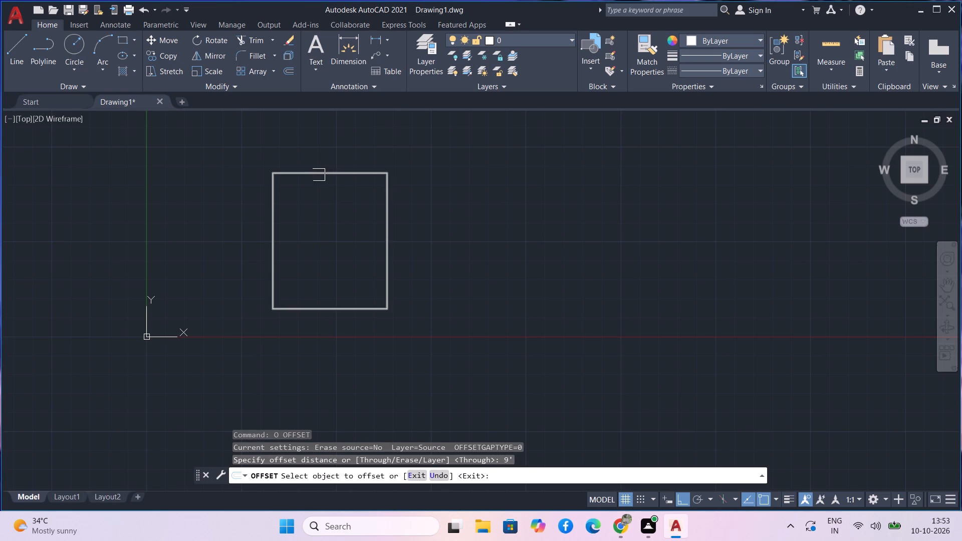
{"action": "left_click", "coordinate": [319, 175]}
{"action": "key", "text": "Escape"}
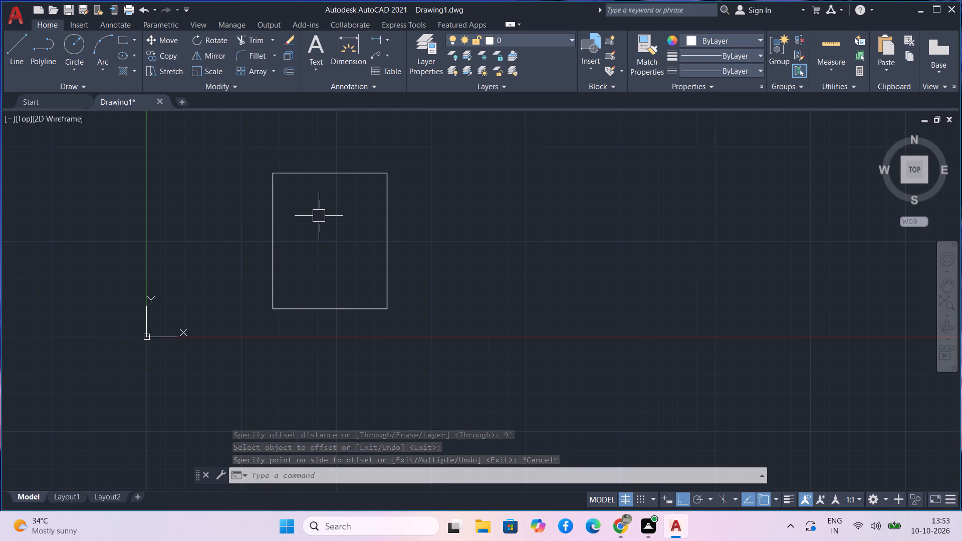
Offset the joined rectangular outline 9" inward.
{"action": "type", "text": "o"}
{"action": "key", "text": "space"}
{"action": "key", "text": "9"}
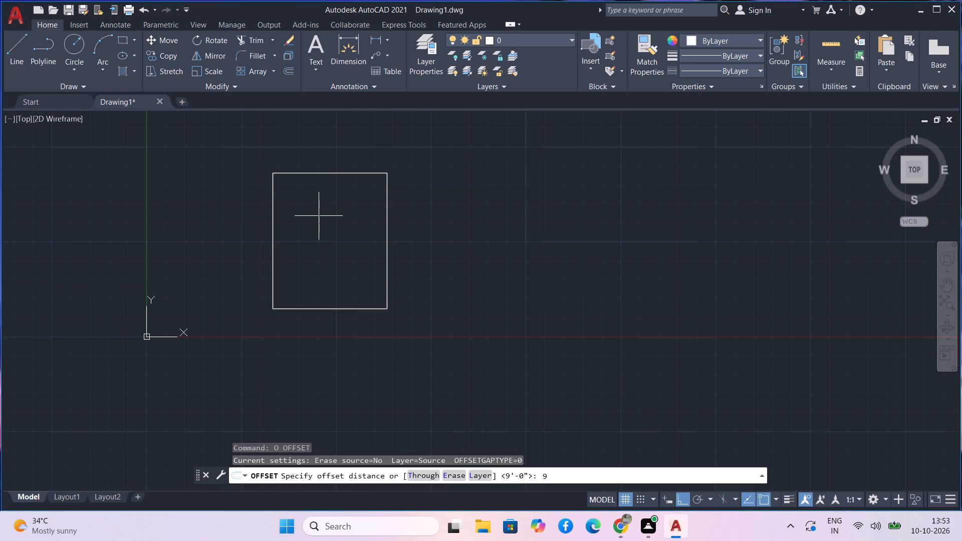
{"action": "key", "text": "shift+quotedbl"}
{"action": "key", "text": "Return"}
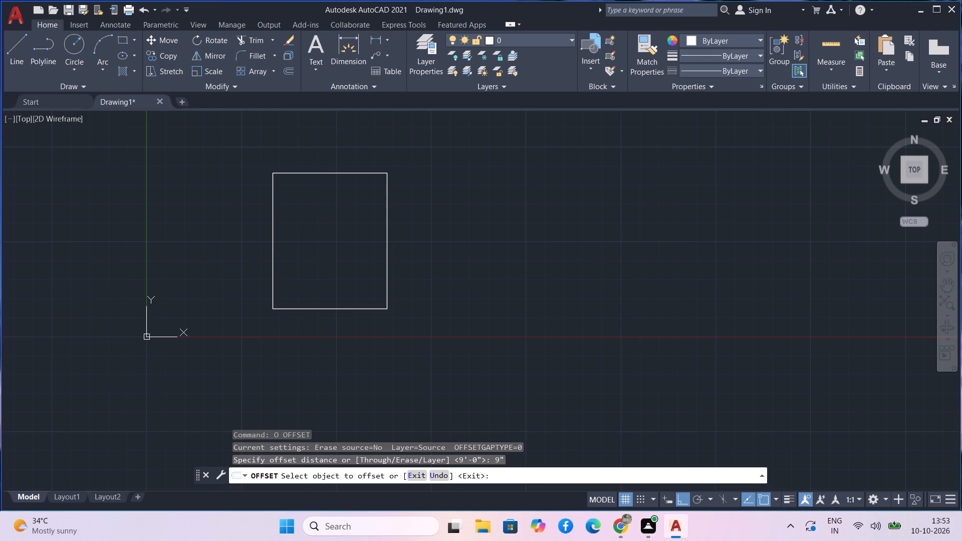
{"action": "left_click", "coordinate": [326, 177]}
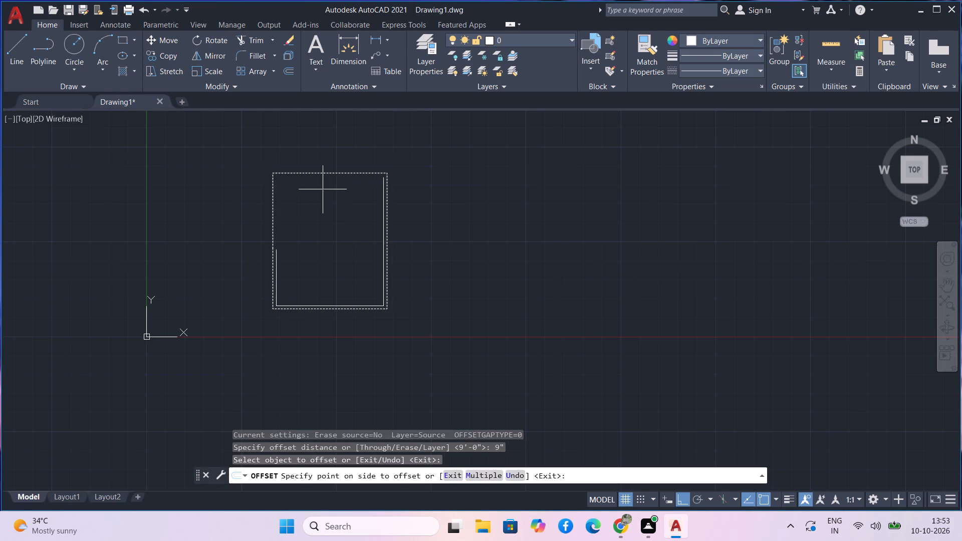
{"action": "left_click", "coordinate": [323, 189]}
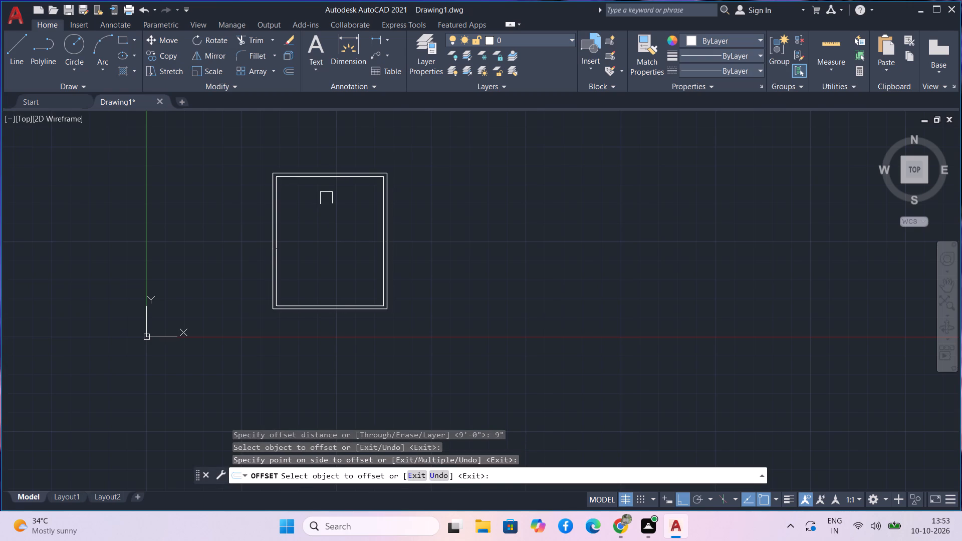
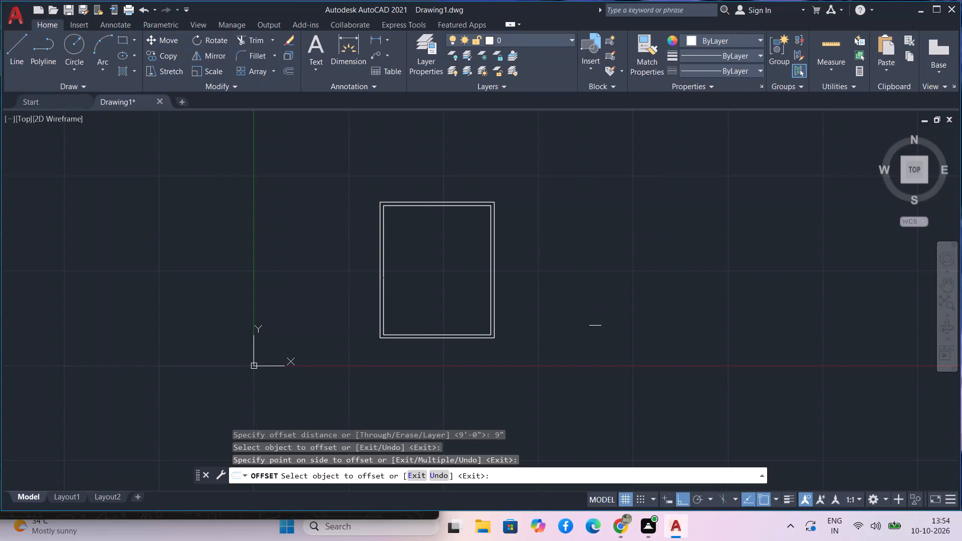
Move both nested rectangles together about 190' horizontally to the right, using the outer rectangle's upper-left corner as base point.
{"action": "left_click_drag", "start_coordinate": [566, 356], "coordinate": [542, 346]}
{"action": "key", "text": "Escape"}
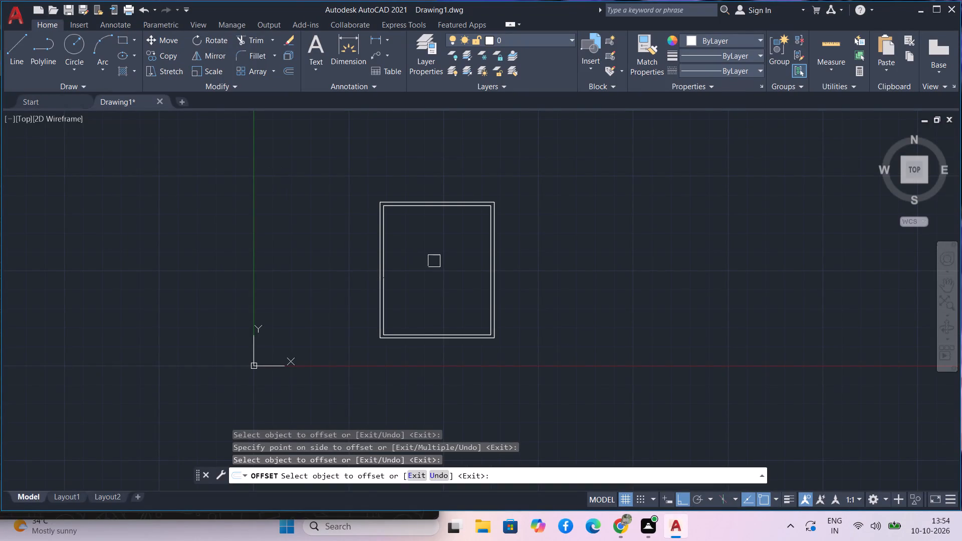
{"action": "left_click_drag", "start_coordinate": [525, 378], "coordinate": [486, 321]}
{"action": "left_click", "coordinate": [349, 173]}
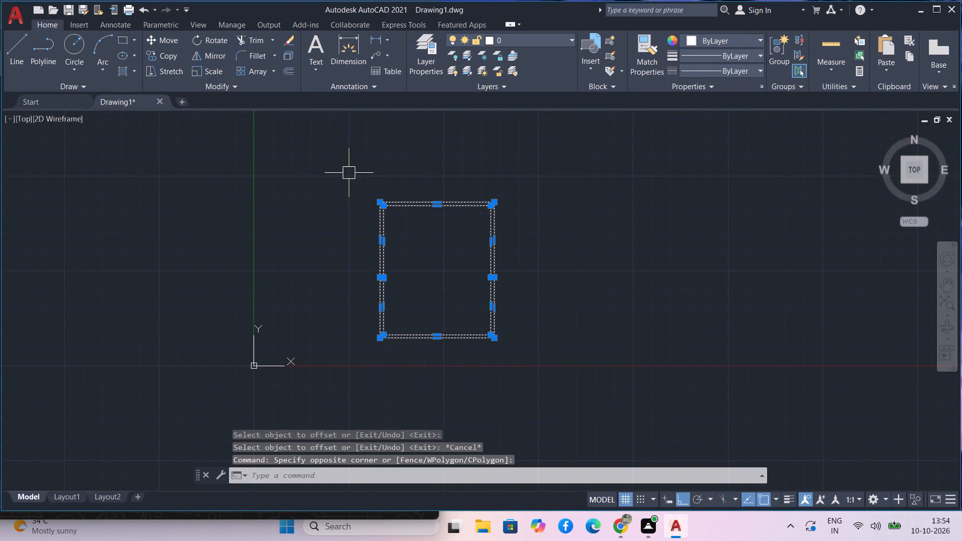
{"action": "type", "text": "m"}
{"action": "key", "text": "space"}
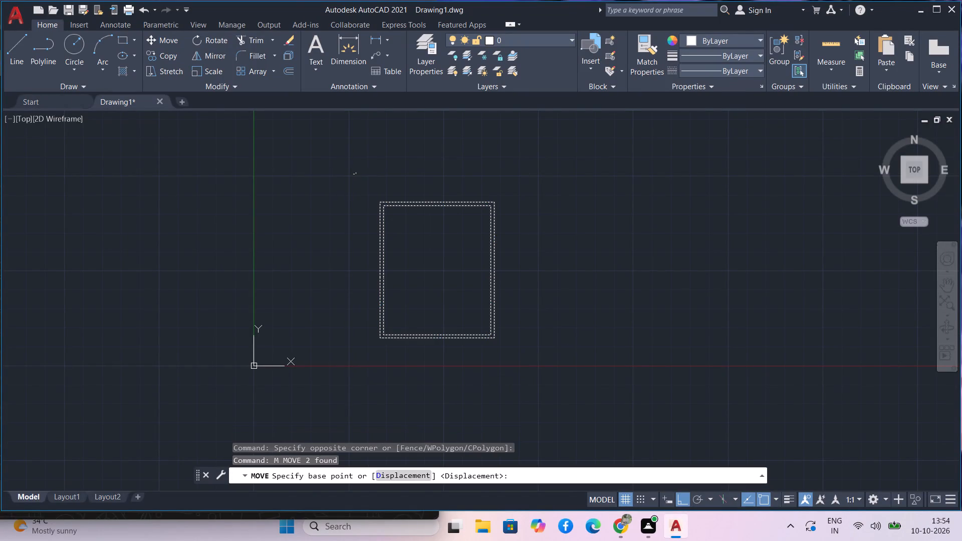
{"action": "left_click", "coordinate": [381, 202]}
{"action": "scroll", "coordinate": [527, 209], "scroll_direction": "down", "scroll_amount": 3}
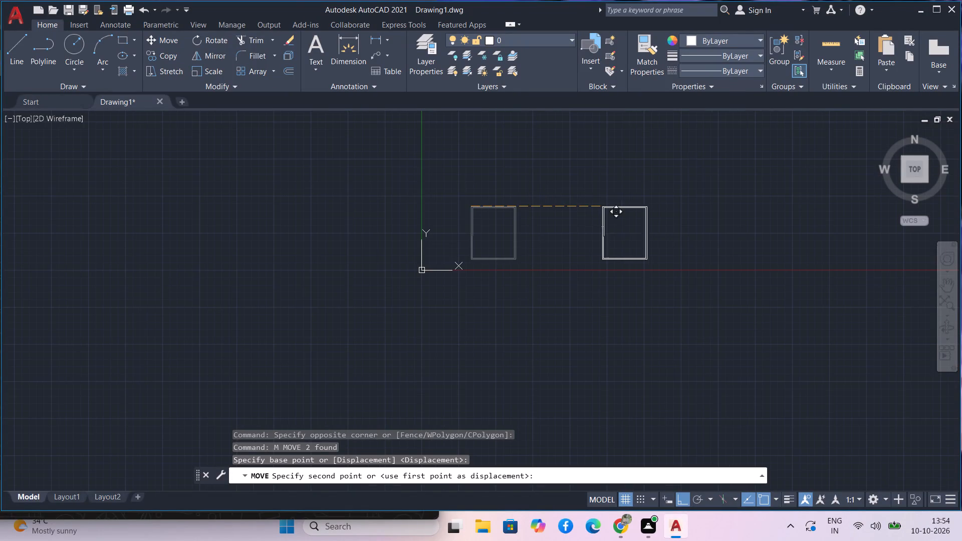
{"action": "scroll", "coordinate": [632, 222], "scroll_direction": "down", "scroll_amount": 1}
{"action": "middle_click_drag", "start_coordinate": [632, 222], "coordinate": [510, 292]}
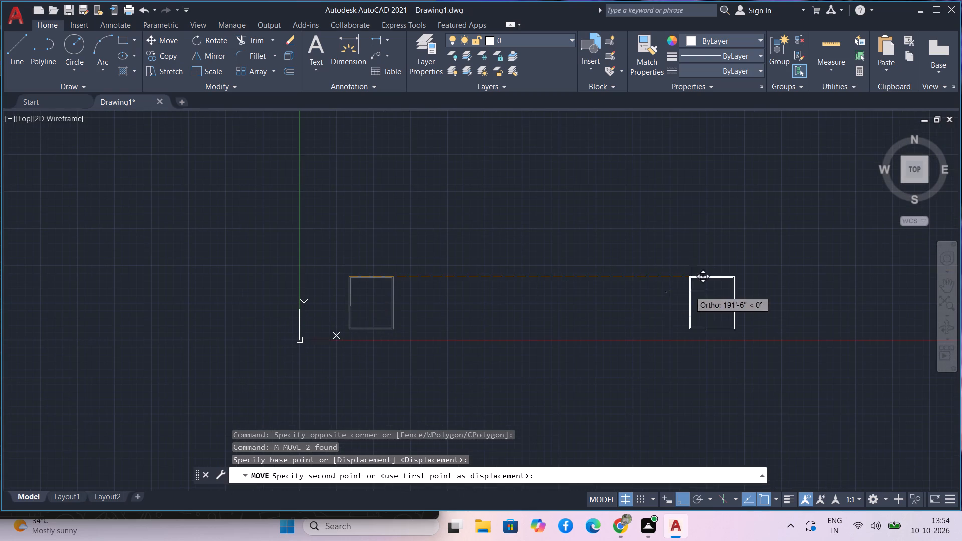
{"action": "left_click", "coordinate": [684, 292]}
{"action": "key", "text": "Escape"}
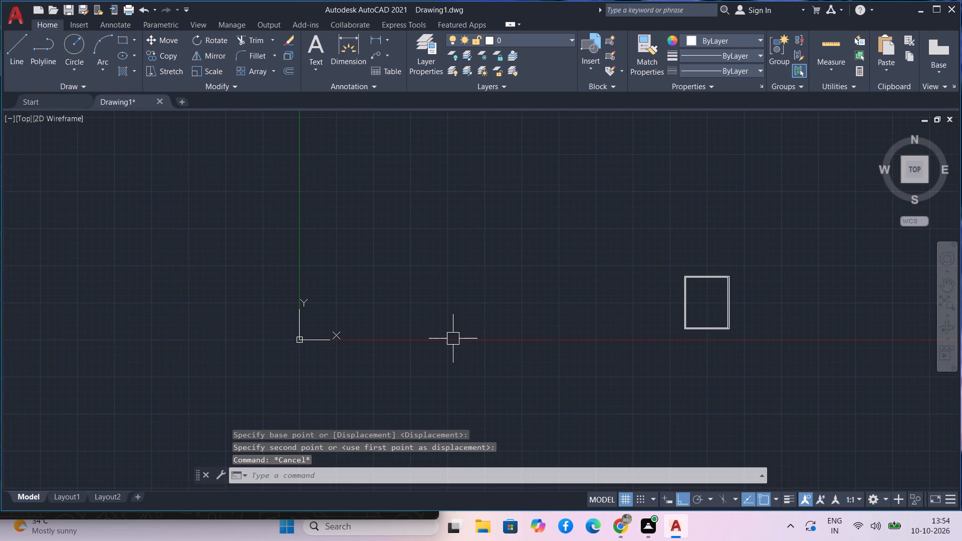
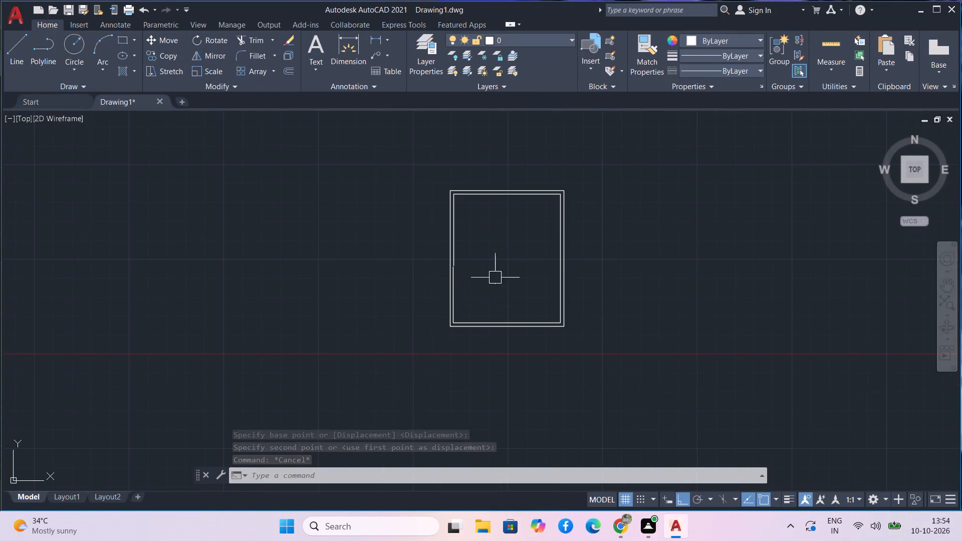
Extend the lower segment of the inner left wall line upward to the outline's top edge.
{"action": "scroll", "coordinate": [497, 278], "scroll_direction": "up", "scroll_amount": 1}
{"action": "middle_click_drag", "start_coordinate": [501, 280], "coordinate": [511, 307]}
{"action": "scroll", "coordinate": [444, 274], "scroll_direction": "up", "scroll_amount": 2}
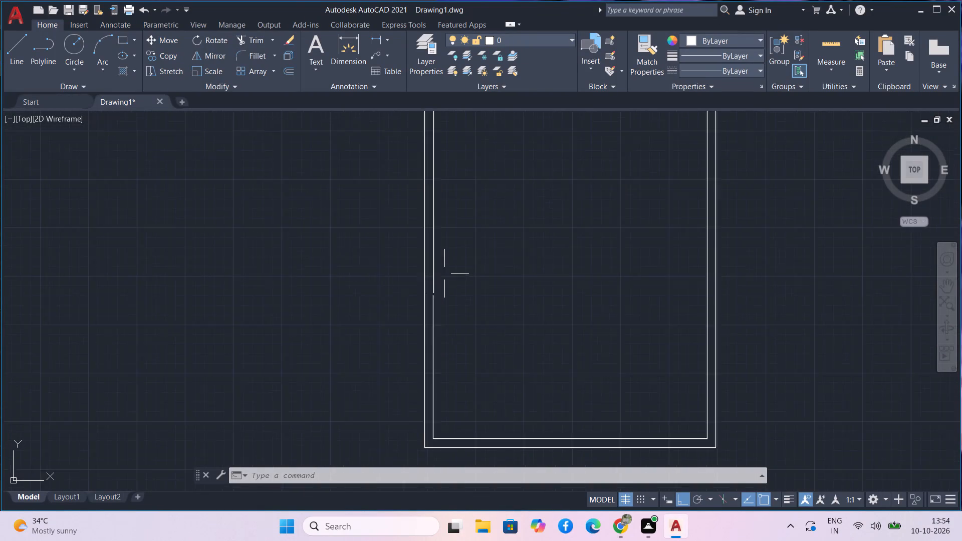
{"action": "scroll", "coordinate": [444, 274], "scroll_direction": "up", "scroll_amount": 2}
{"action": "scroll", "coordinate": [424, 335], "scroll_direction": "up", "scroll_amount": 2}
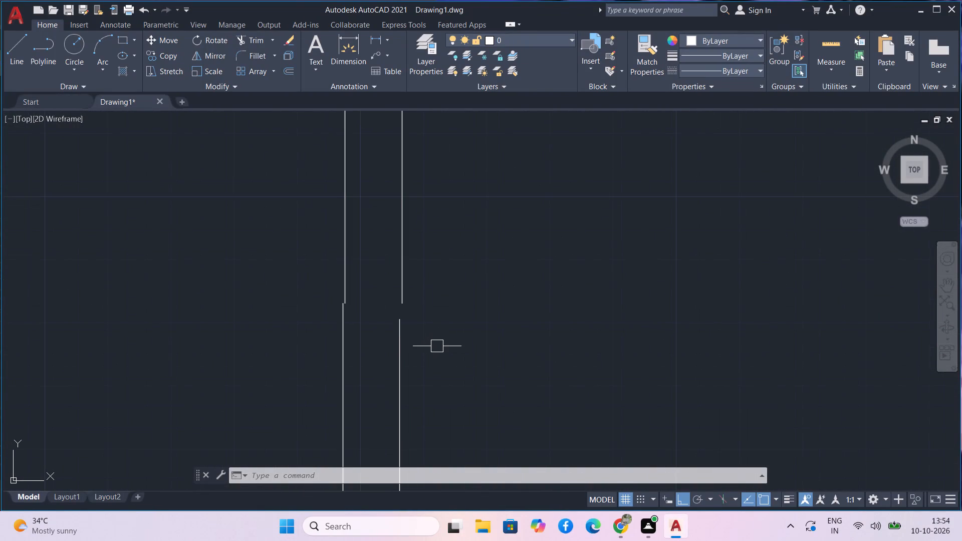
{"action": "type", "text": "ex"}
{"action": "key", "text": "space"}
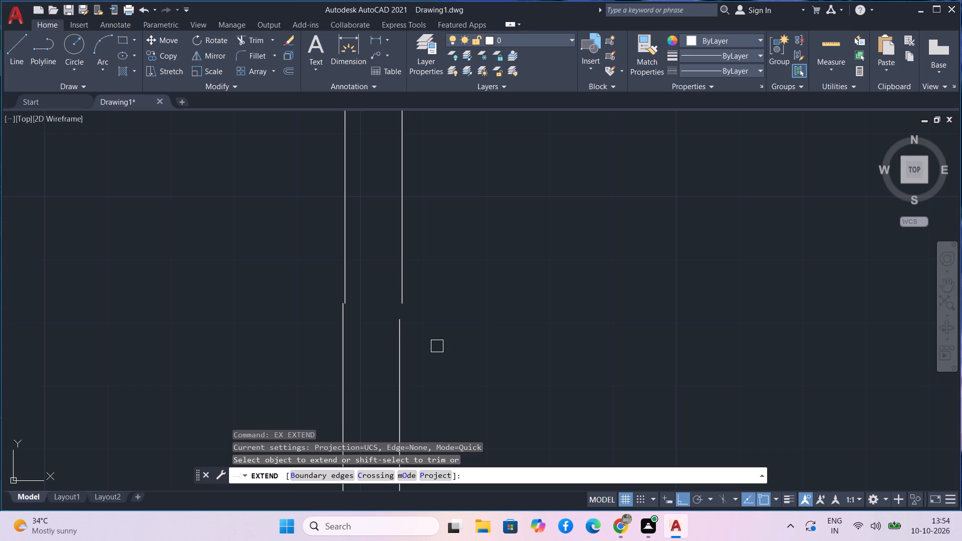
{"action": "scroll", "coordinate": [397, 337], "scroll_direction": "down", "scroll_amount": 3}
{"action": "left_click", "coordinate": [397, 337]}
Extend the upper segment of the outer left wall line down to the outline's bottom edge.
{"action": "scroll", "coordinate": [411, 338], "scroll_direction": "down", "scroll_amount": 3}
{"action": "scroll", "coordinate": [408, 332], "scroll_direction": "up", "scroll_amount": 3}
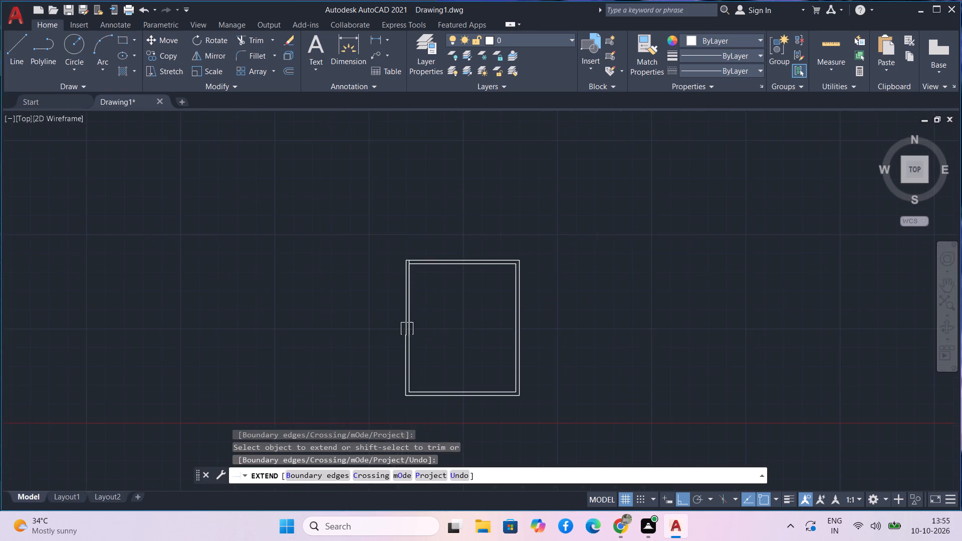
{"action": "scroll", "coordinate": [407, 329], "scroll_direction": "up", "scroll_amount": 8}
{"action": "scroll", "coordinate": [428, 350], "scroll_direction": "down", "scroll_amount": 1}
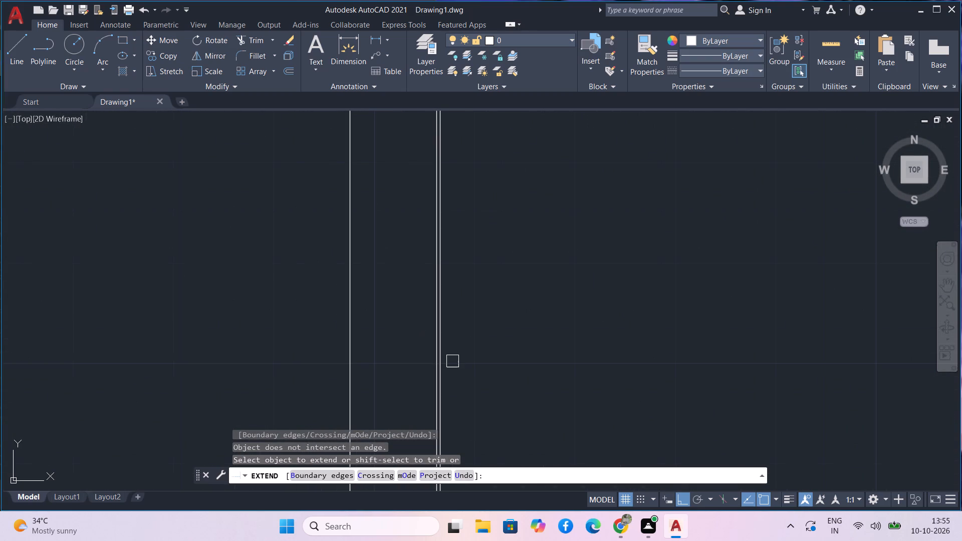
{"action": "scroll", "coordinate": [325, 405], "scroll_direction": "down", "scroll_amount": 3}
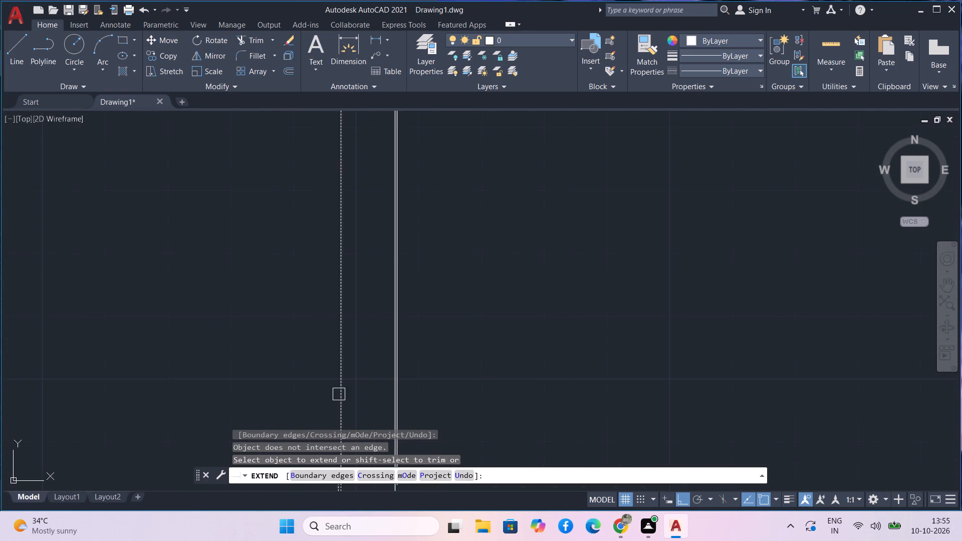
{"action": "scroll", "coordinate": [339, 394], "scroll_direction": "down", "scroll_amount": 1}
{"action": "middle_click_drag", "start_coordinate": [353, 431], "coordinate": [349, 315]}
{"action": "scroll", "coordinate": [349, 315], "scroll_direction": "down", "scroll_amount": 2}
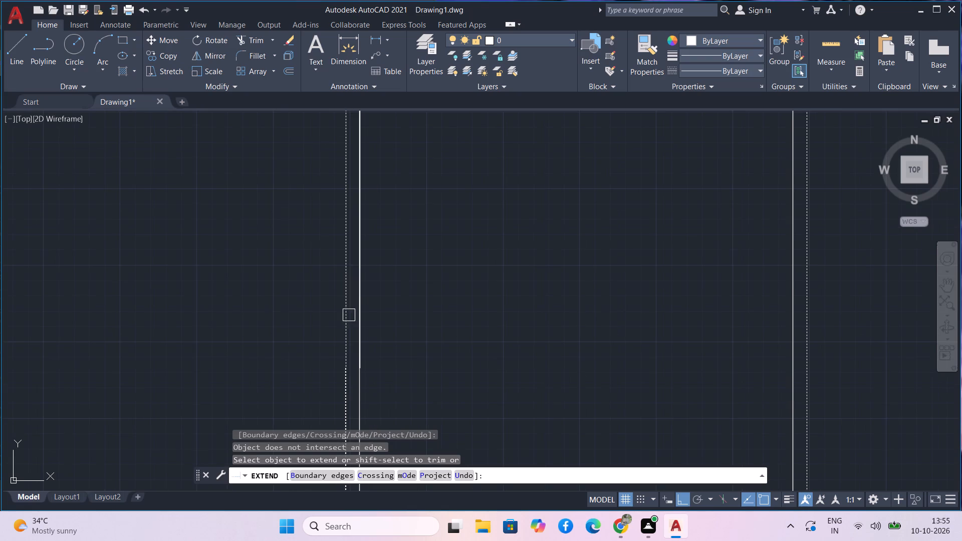
{"action": "middle_click_drag", "start_coordinate": [438, 385], "coordinate": [424, 243]}
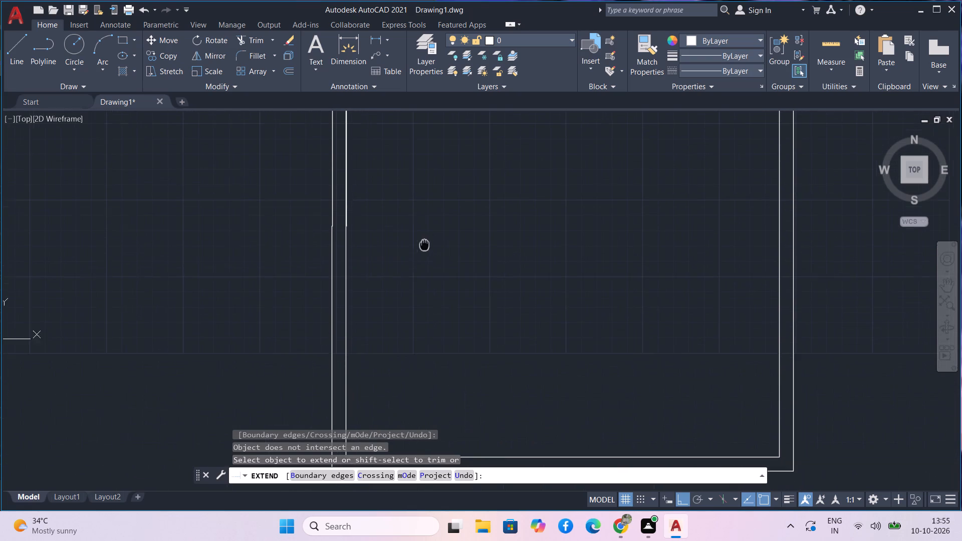
{"action": "scroll", "coordinate": [332, 315], "scroll_direction": "up", "scroll_amount": 2}
{"action": "scroll", "coordinate": [327, 253], "scroll_direction": "up", "scroll_amount": 2}
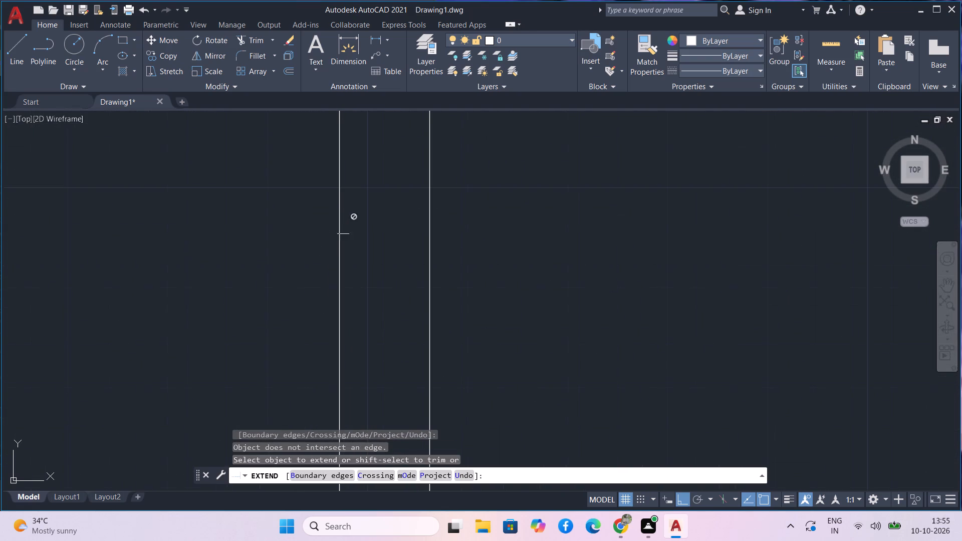
{"action": "scroll", "coordinate": [353, 217], "scroll_direction": "up", "scroll_amount": 2}
{"action": "scroll", "coordinate": [353, 215], "scroll_direction": "down", "scroll_amount": 7}
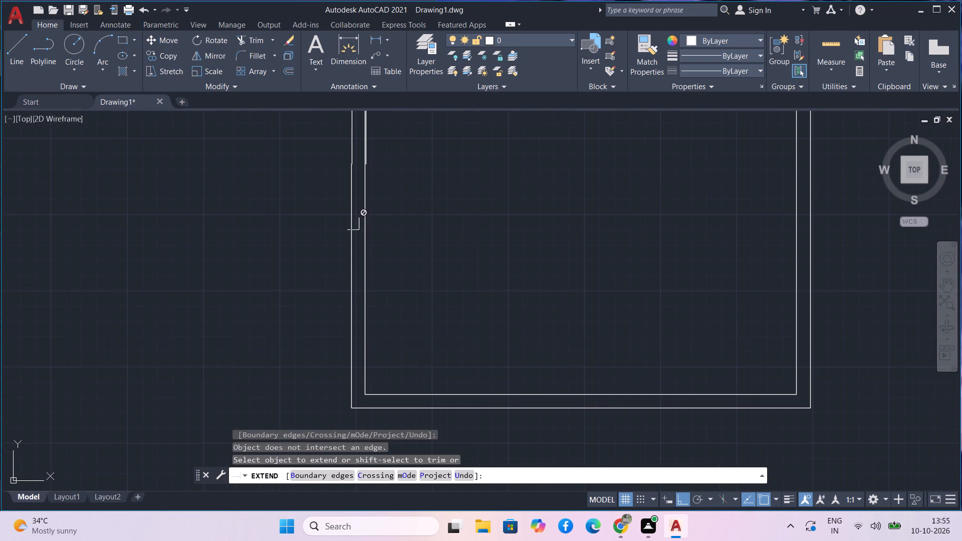
{"action": "scroll", "coordinate": [350, 174], "scroll_direction": "up", "scroll_amount": 6}
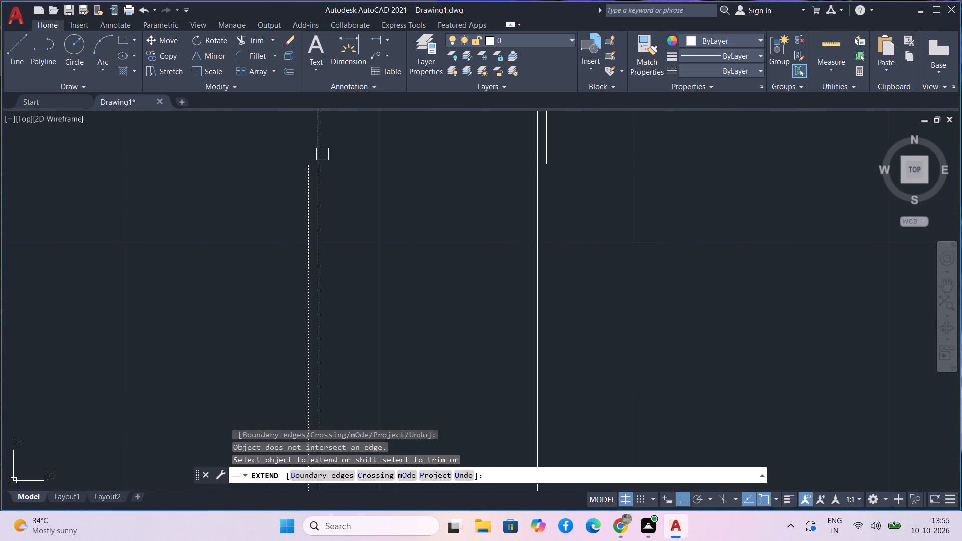
{"action": "left_click", "coordinate": [324, 152]}
{"action": "scroll", "coordinate": [332, 167], "scroll_direction": "down", "scroll_amount": 5}
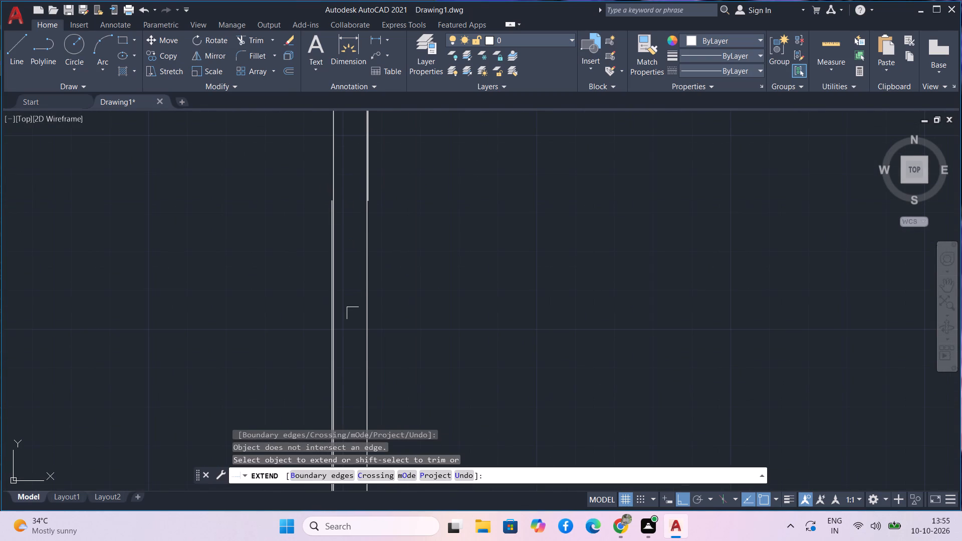
{"action": "key", "text": "Escape"}
Trim away both overlapping inner lines along the outline's left side, including the leftover upper segment.
{"action": "type", "text": "tr"}
{"action": "key", "text": "space"}
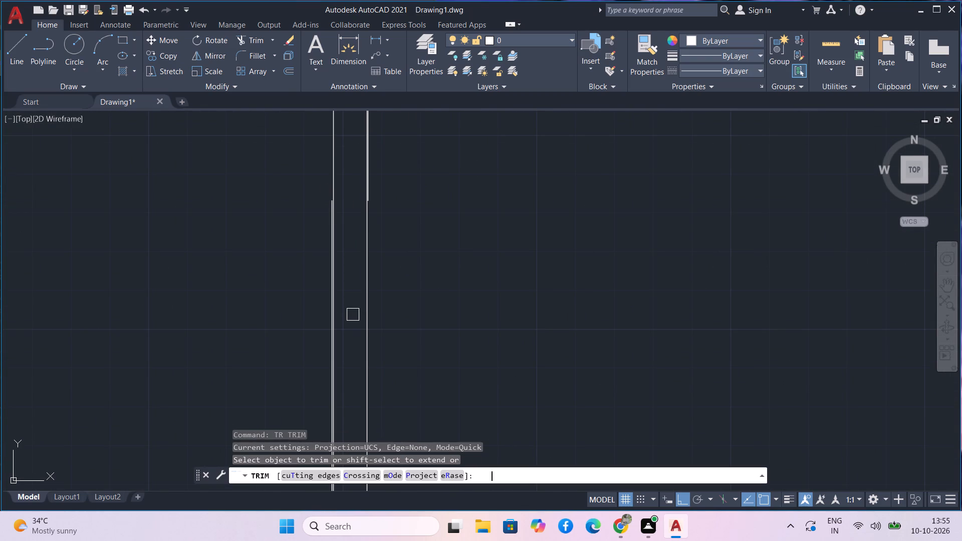
{"action": "scroll", "coordinate": [380, 181], "scroll_direction": "down", "scroll_amount": 2}
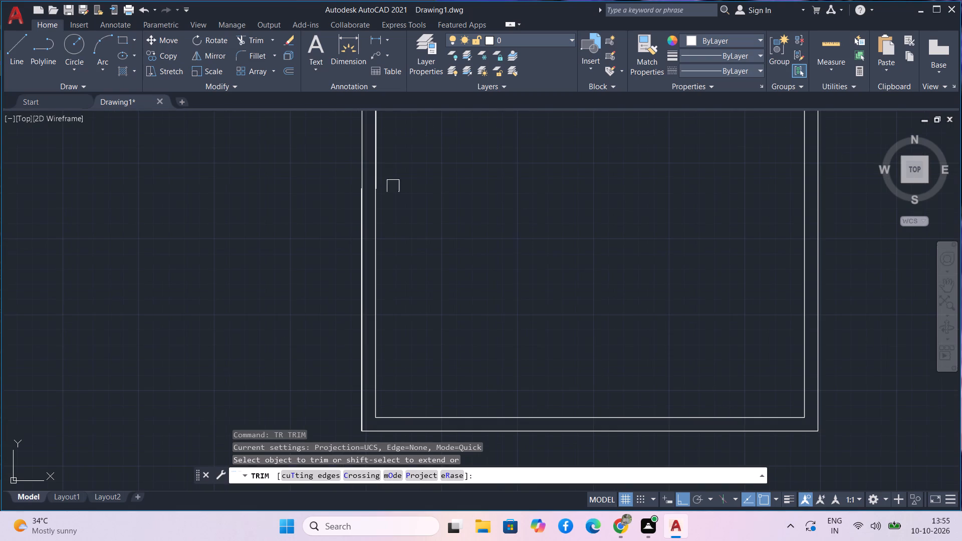
{"action": "middle_click_drag", "start_coordinate": [431, 159], "coordinate": [427, 319]}
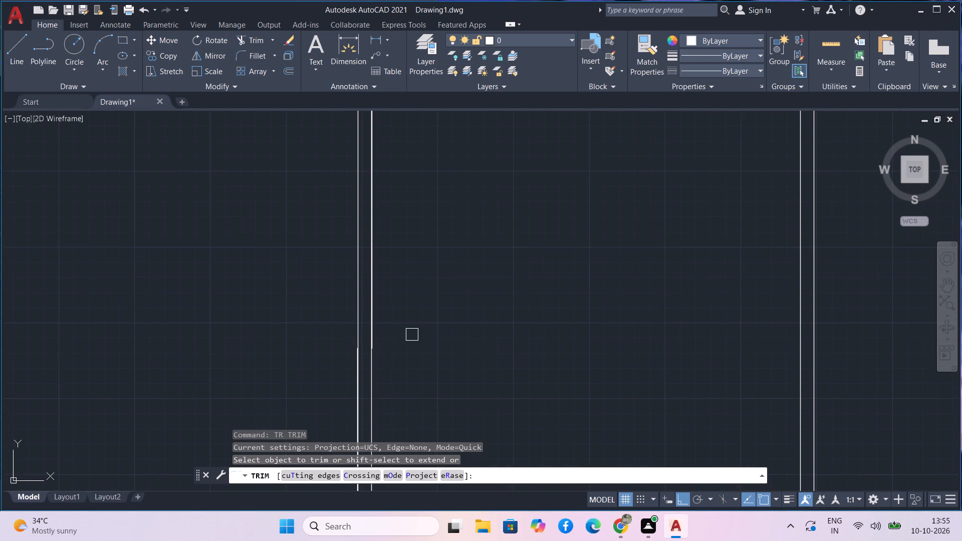
{"action": "scroll", "coordinate": [390, 344], "scroll_direction": "up", "scroll_amount": 5}
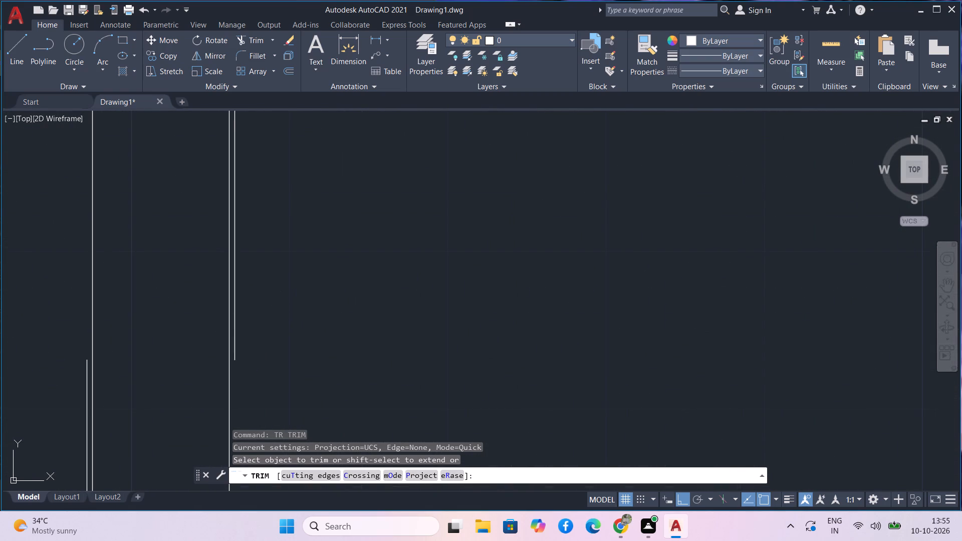
{"action": "left_click", "coordinate": [244, 339]}
{"action": "scroll", "coordinate": [255, 299], "scroll_direction": "down", "scroll_amount": 1}
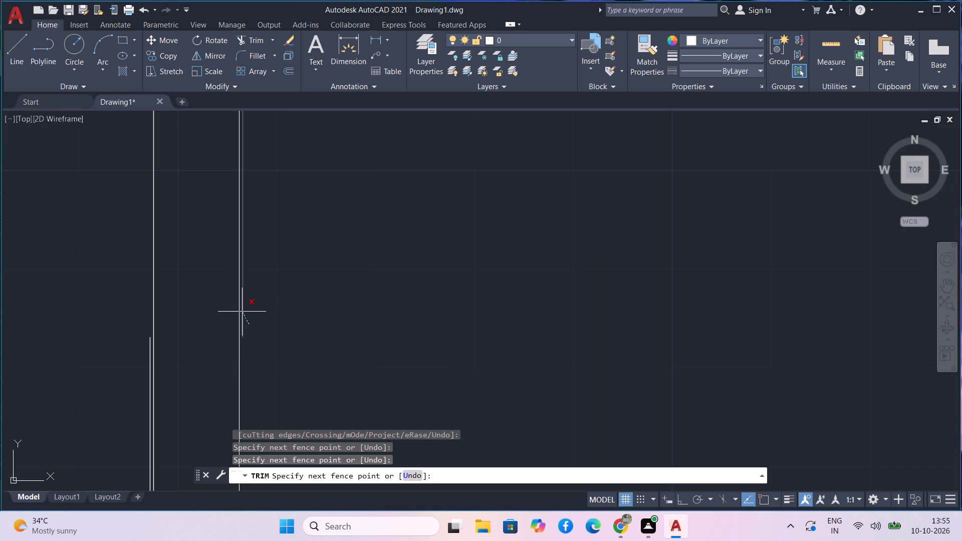
{"action": "left_click", "coordinate": [242, 312]}
{"action": "scroll", "coordinate": [262, 293], "scroll_direction": "down", "scroll_amount": 2}
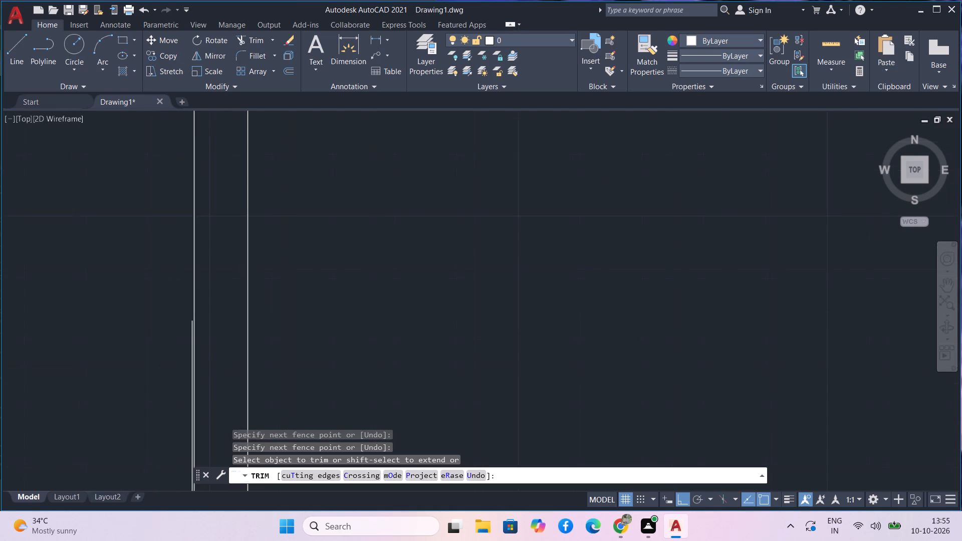
{"action": "scroll", "coordinate": [262, 293], "scroll_direction": "down", "scroll_amount": 4}
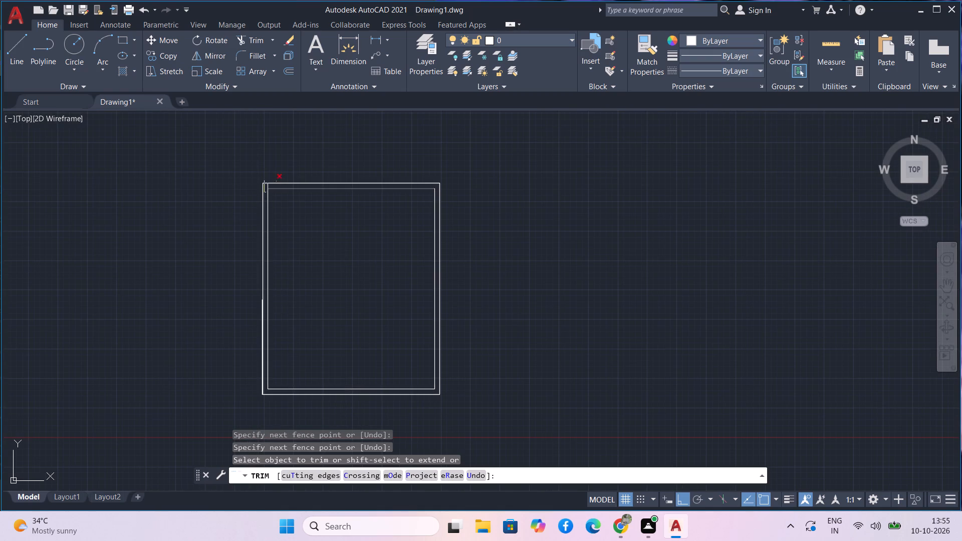
{"action": "scroll", "coordinate": [270, 186], "scroll_direction": "up", "scroll_amount": 3}
{"action": "left_click", "coordinate": [257, 180]}
{"action": "scroll", "coordinate": [273, 211], "scroll_direction": "down", "scroll_amount": 1}
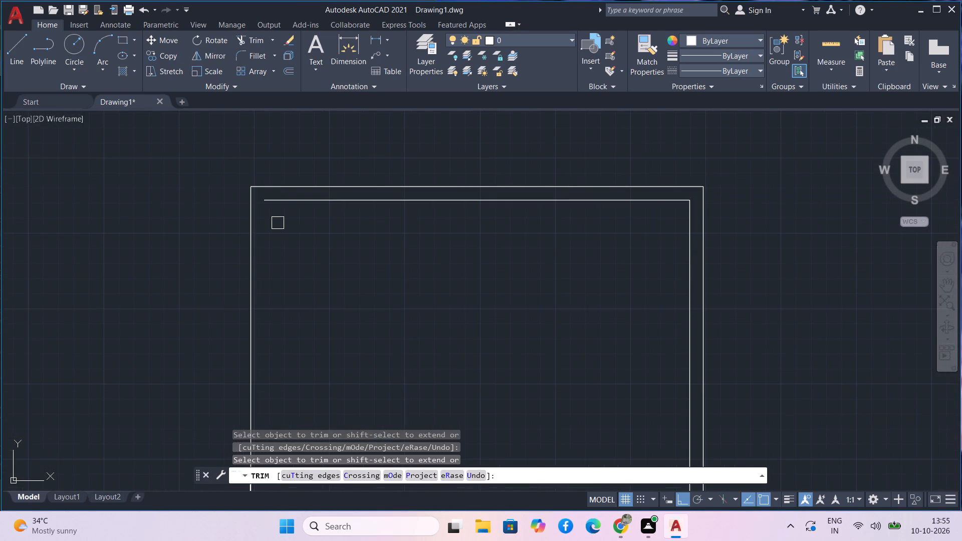
Trim away the redundant lower segment just outside the outer left wall line.
{"action": "scroll", "coordinate": [289, 250], "scroll_direction": "down", "scroll_amount": 2}
{"action": "scroll", "coordinate": [308, 297], "scroll_direction": "down", "scroll_amount": 3}
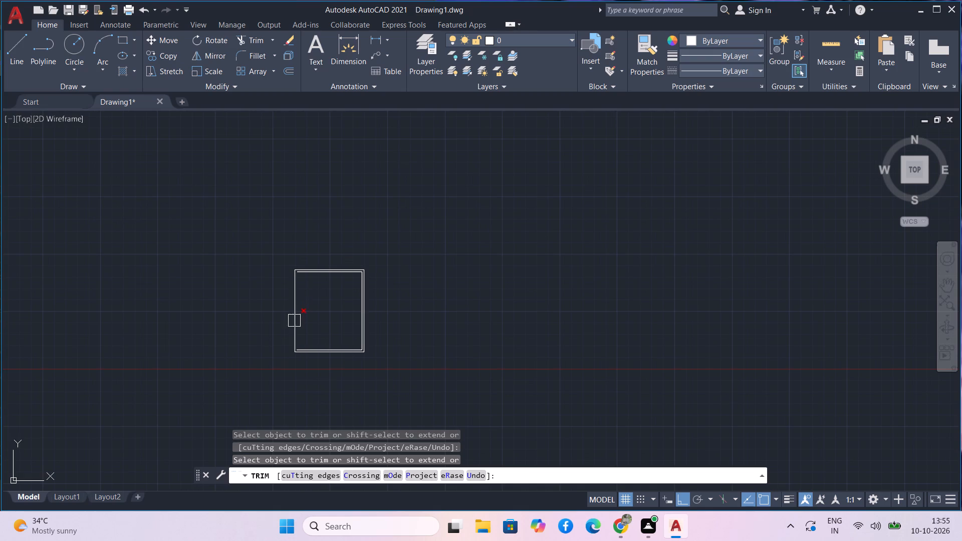
{"action": "scroll", "coordinate": [294, 321], "scroll_direction": "up", "scroll_amount": 5}
{"action": "scroll", "coordinate": [294, 321], "scroll_direction": "down", "scroll_amount": 2}
{"action": "scroll", "coordinate": [294, 321], "scroll_direction": "up", "scroll_amount": 7}
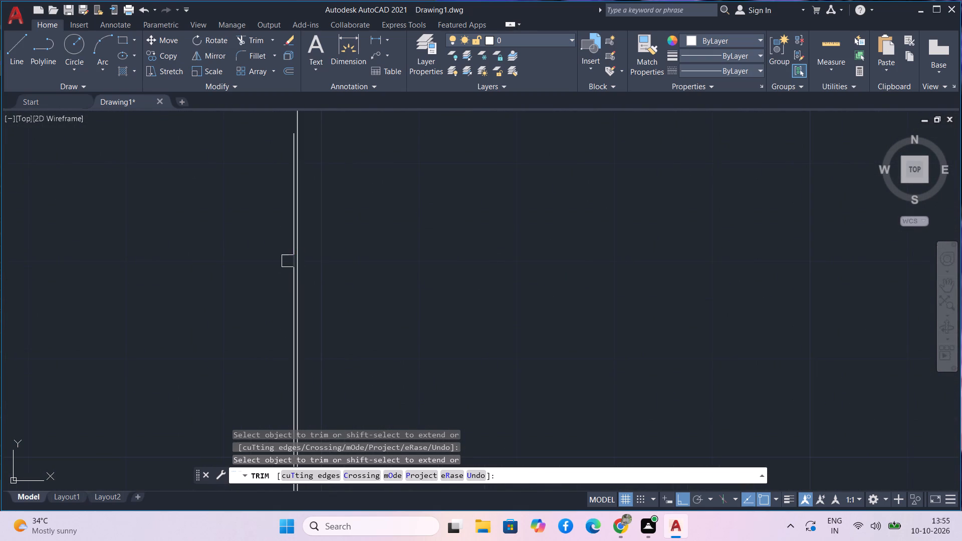
{"action": "left_click", "coordinate": [289, 264]}
{"action": "scroll", "coordinate": [290, 266], "scroll_direction": "down", "scroll_amount": 6}
{"action": "scroll", "coordinate": [321, 340], "scroll_direction": "down", "scroll_amount": 2}
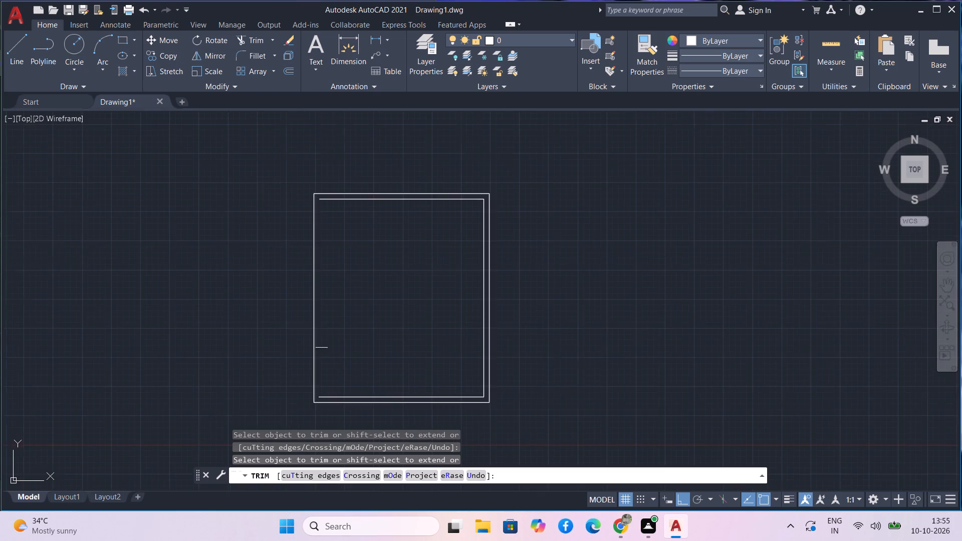
Trim the short overhang of the outer bottom line beyond the outline's lower-left corner.
{"action": "scroll", "coordinate": [326, 356], "scroll_direction": "down", "scroll_amount": 2}
{"action": "middle_click_drag", "start_coordinate": [333, 358], "coordinate": [314, 333]}
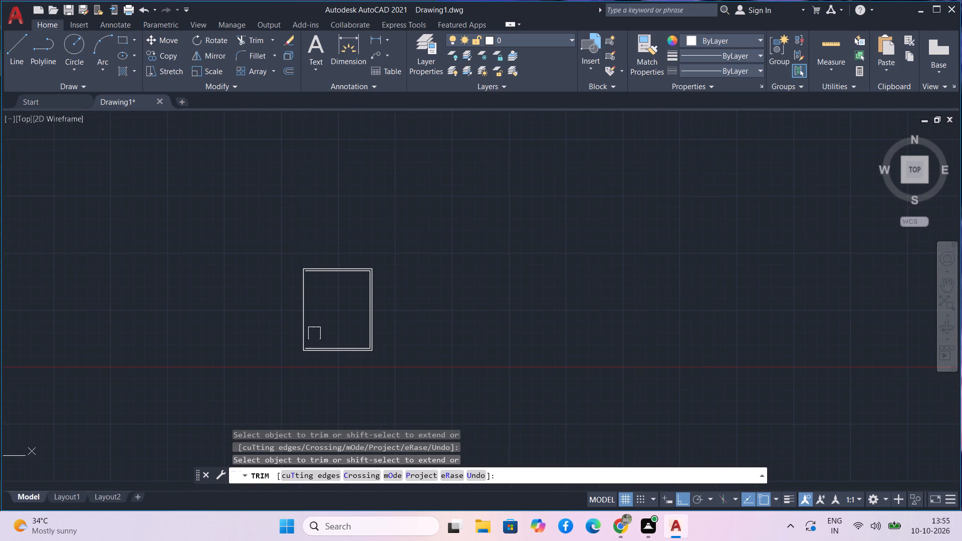
{"action": "scroll", "coordinate": [305, 350], "scroll_direction": "up", "scroll_amount": 7}
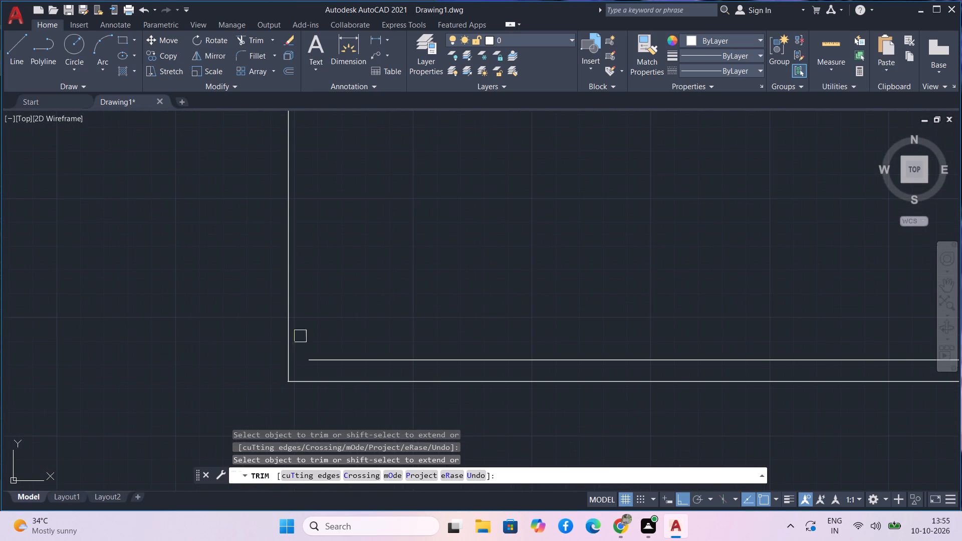
{"action": "scroll", "coordinate": [300, 374], "scroll_direction": "up", "scroll_amount": 4}
{"action": "scroll", "coordinate": [300, 374], "scroll_direction": "down", "scroll_amount": 1}
{"action": "scroll", "coordinate": [300, 374], "scroll_direction": "up", "scroll_amount": 4}
{"action": "middle_click_drag", "start_coordinate": [247, 384], "coordinate": [343, 247]}
{"action": "left_click", "coordinate": [245, 331]}
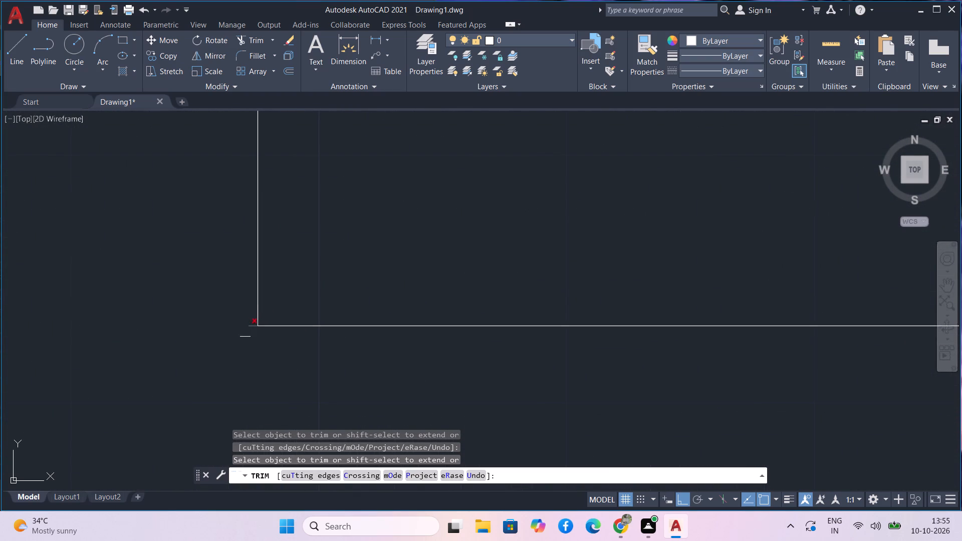
{"action": "scroll", "coordinate": [258, 298], "scroll_direction": "down", "scroll_amount": 5}
{"action": "scroll", "coordinate": [295, 241], "scroll_direction": "down", "scroll_amount": 4}
{"action": "scroll", "coordinate": [306, 196], "scroll_direction": "down", "scroll_amount": 1}
Trim away the remaining inner offset lines along the outline's right, bottom and top sides.
{"action": "middle_click_drag", "start_coordinate": [306, 196], "coordinate": [304, 387]}
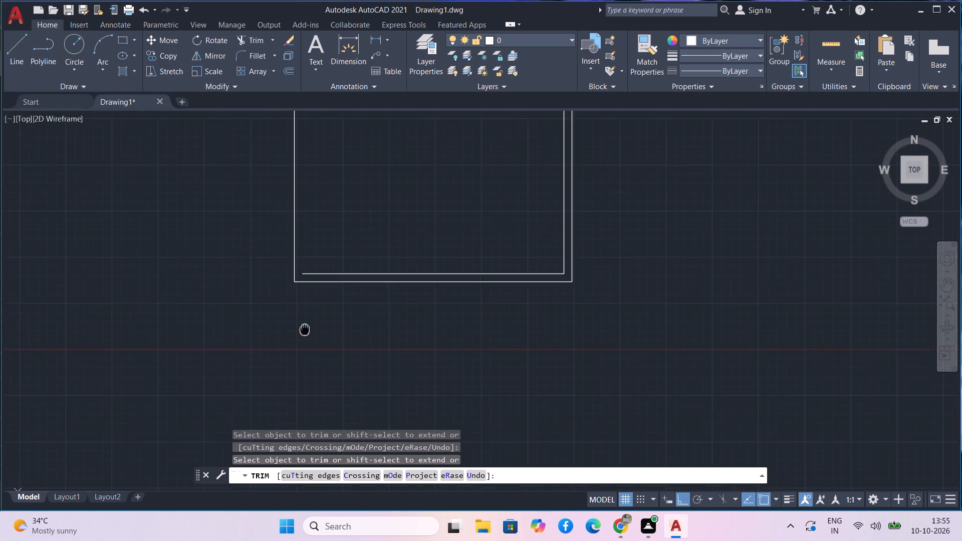
{"action": "middle_click_drag", "start_coordinate": [304, 387], "coordinate": [305, 398]}
{"action": "scroll", "coordinate": [277, 143], "scroll_direction": "down", "scroll_amount": 2}
{"action": "middle_click_drag", "start_coordinate": [261, 176], "coordinate": [260, 266]}
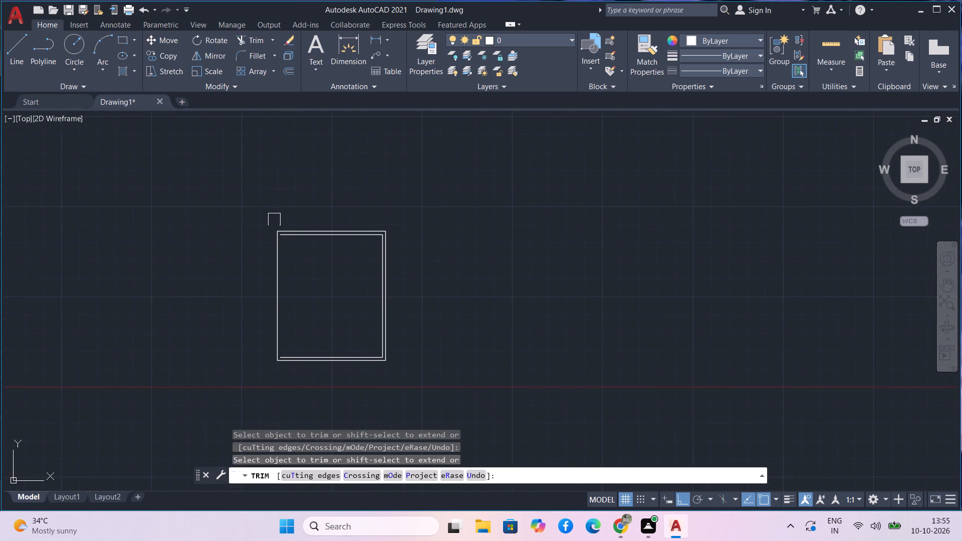
{"action": "scroll", "coordinate": [274, 220], "scroll_direction": "up", "scroll_amount": 10}
{"action": "scroll", "coordinate": [292, 273], "scroll_direction": "down", "scroll_amount": 5}
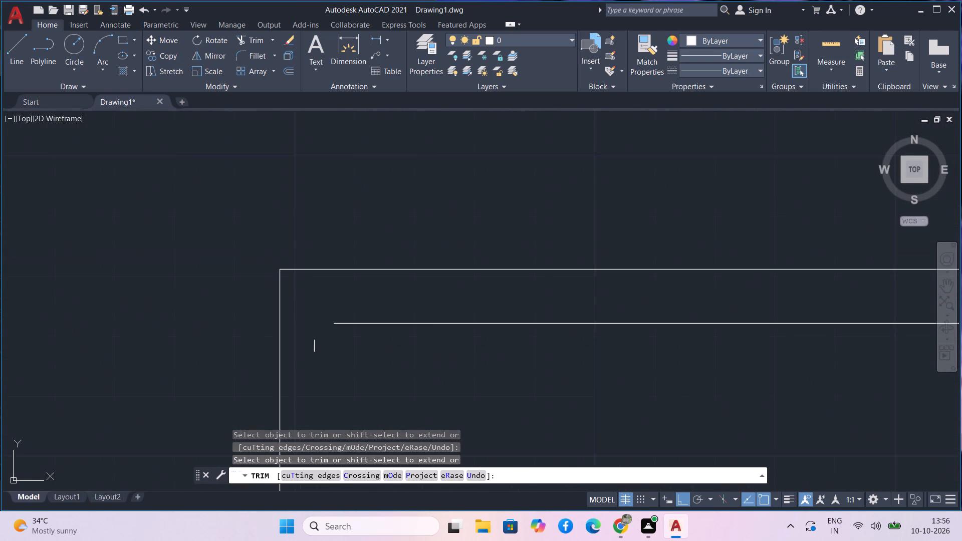
{"action": "scroll", "coordinate": [325, 354], "scroll_direction": "down", "scroll_amount": 1}
{"action": "middle_click_drag", "start_coordinate": [356, 360], "coordinate": [46, 208]}
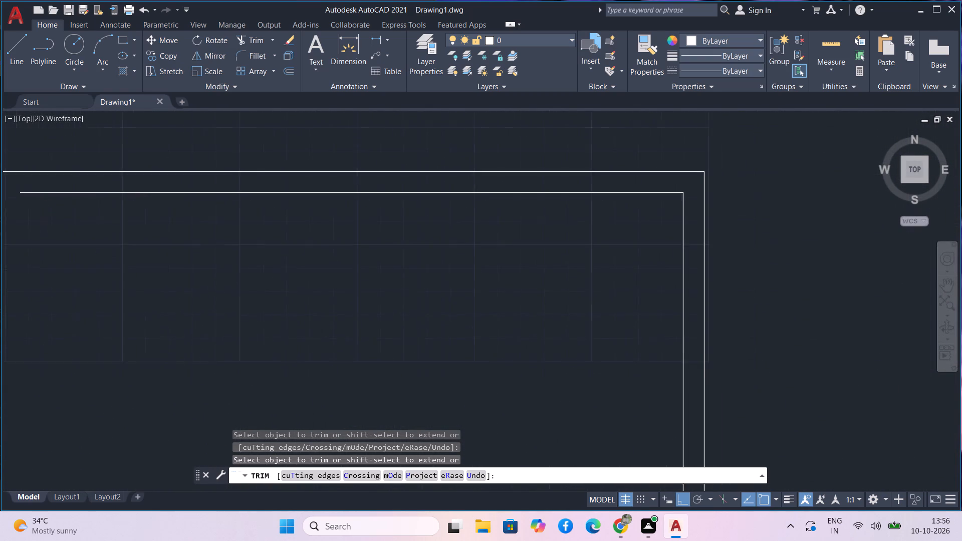
{"action": "middle_click_drag", "start_coordinate": [46, 208], "coordinate": [70, 176]}
{"action": "scroll", "coordinate": [171, 341], "scroll_direction": "down", "scroll_amount": 3}
{"action": "middle_click_drag", "start_coordinate": [234, 369], "coordinate": [159, 210]}
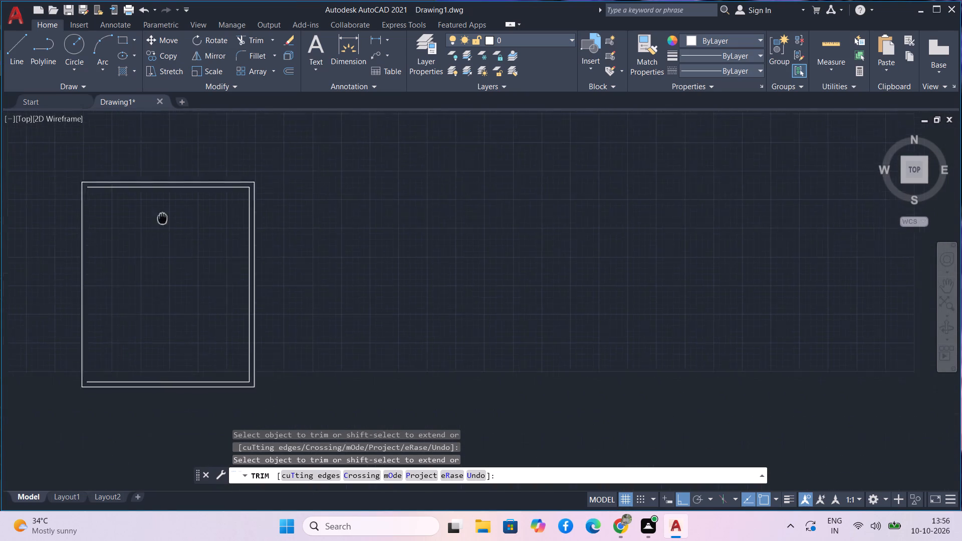
{"action": "middle_click_drag", "start_coordinate": [159, 210], "coordinate": [157, 180]}
{"action": "scroll", "coordinate": [255, 191], "scroll_direction": "up", "scroll_amount": 4}
{"action": "scroll", "coordinate": [255, 191], "scroll_direction": "down", "scroll_amount": 5}
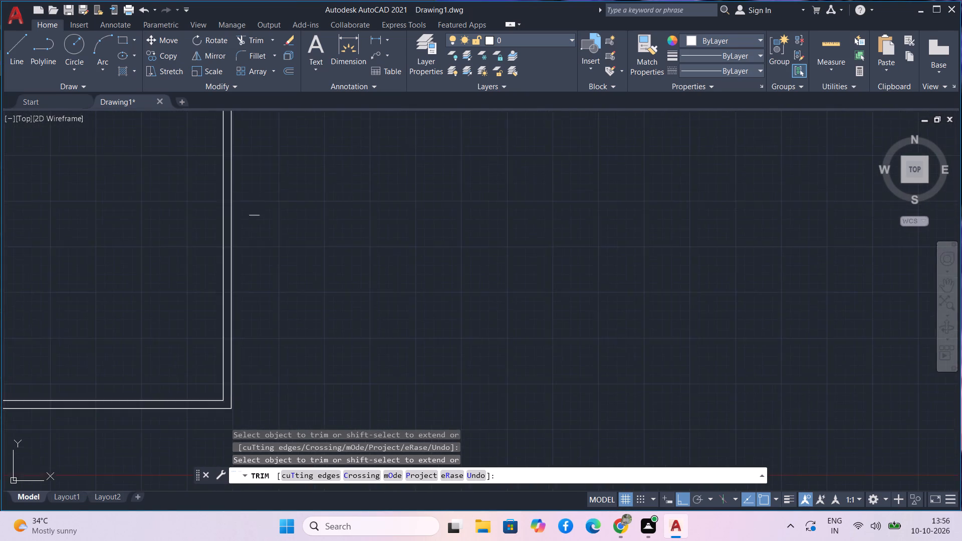
{"action": "scroll", "coordinate": [254, 209], "scroll_direction": "down", "scroll_amount": 1}
{"action": "scroll", "coordinate": [237, 235], "scroll_direction": "up", "scroll_amount": 3}
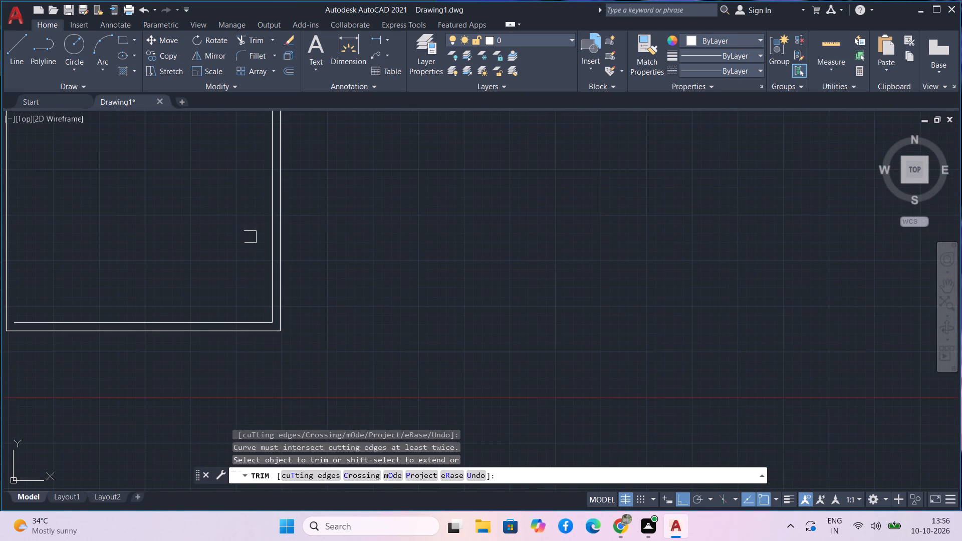
{"action": "left_click", "coordinate": [271, 261]}
{"action": "left_click", "coordinate": [237, 321]}
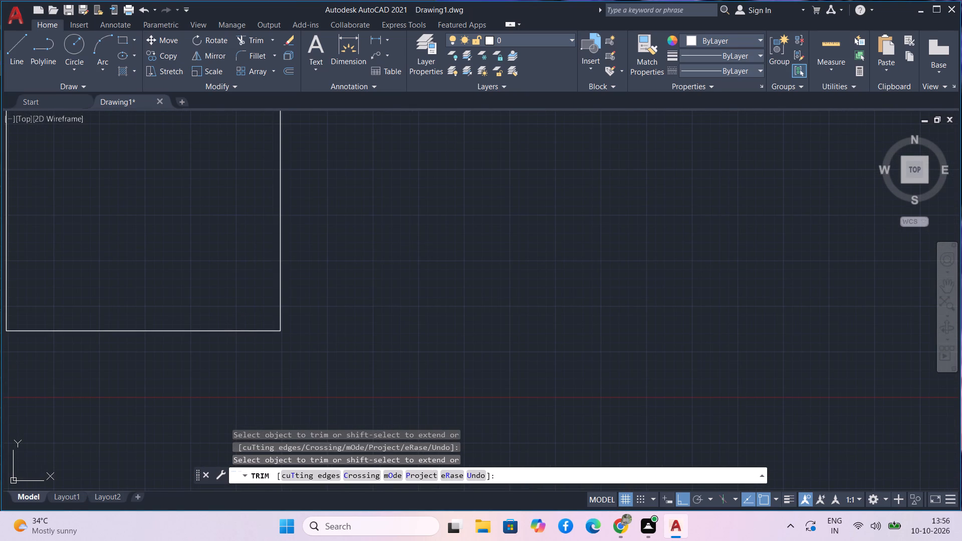
{"action": "scroll", "coordinate": [223, 223], "scroll_direction": "down", "scroll_amount": 3}
{"action": "middle_click_drag", "start_coordinate": [217, 206], "coordinate": [221, 252]}
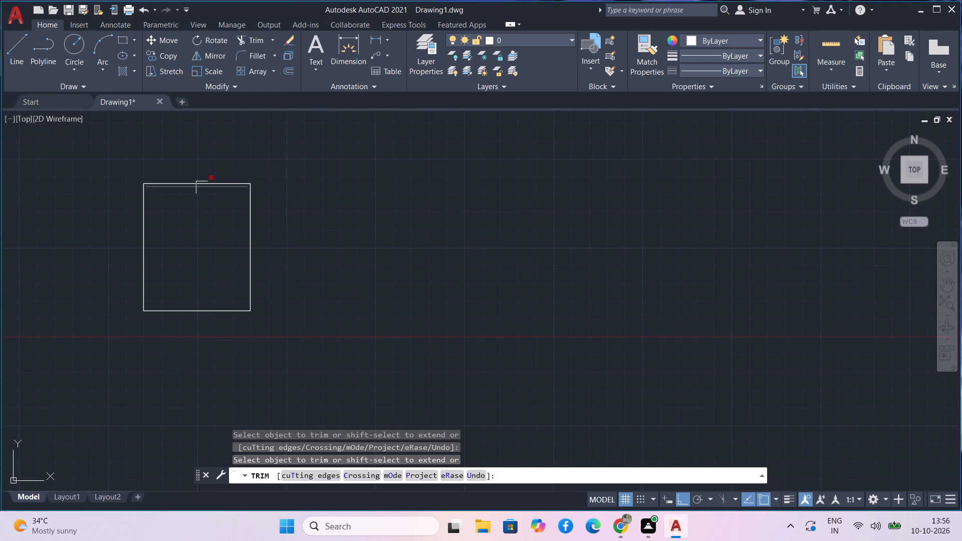
{"action": "left_click", "coordinate": [206, 193]}
{"action": "key", "text": "Escape"}
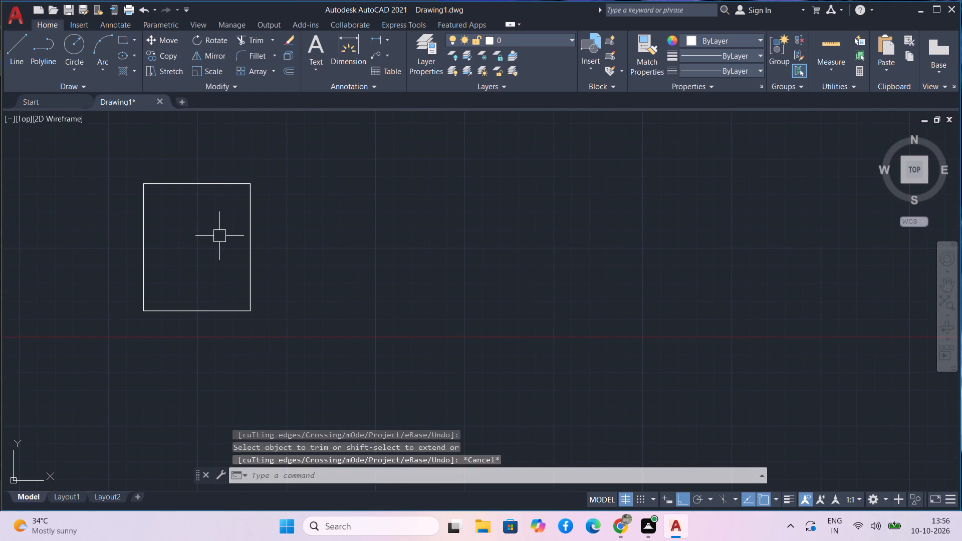
{"action": "key", "text": "Escape"}
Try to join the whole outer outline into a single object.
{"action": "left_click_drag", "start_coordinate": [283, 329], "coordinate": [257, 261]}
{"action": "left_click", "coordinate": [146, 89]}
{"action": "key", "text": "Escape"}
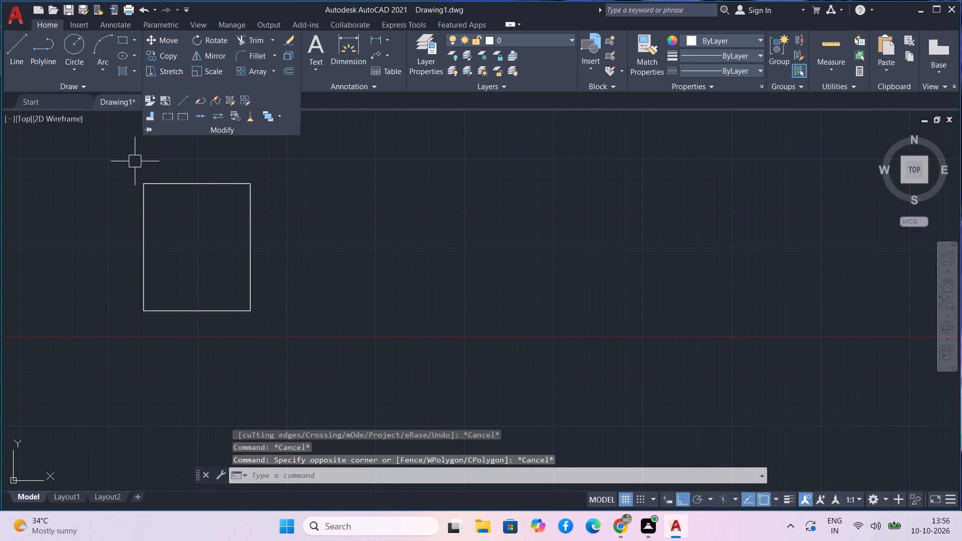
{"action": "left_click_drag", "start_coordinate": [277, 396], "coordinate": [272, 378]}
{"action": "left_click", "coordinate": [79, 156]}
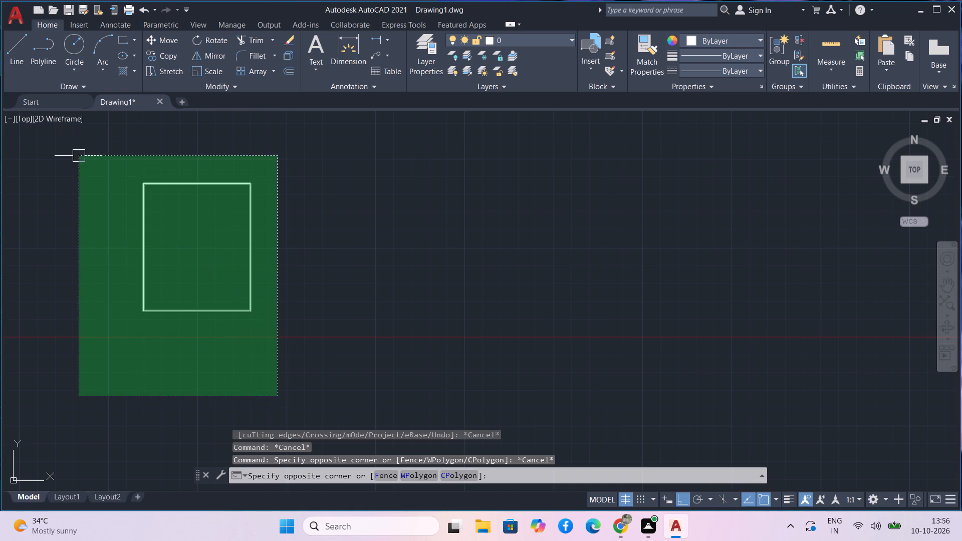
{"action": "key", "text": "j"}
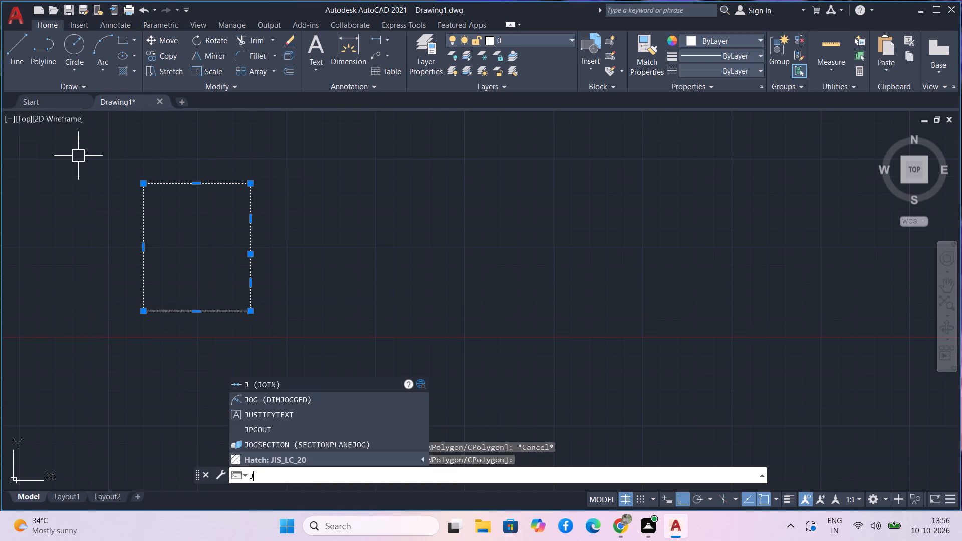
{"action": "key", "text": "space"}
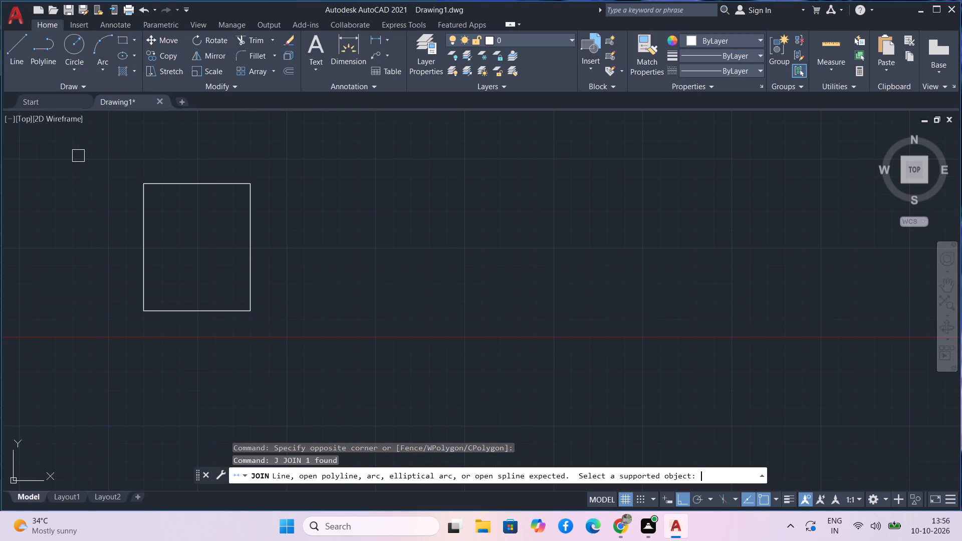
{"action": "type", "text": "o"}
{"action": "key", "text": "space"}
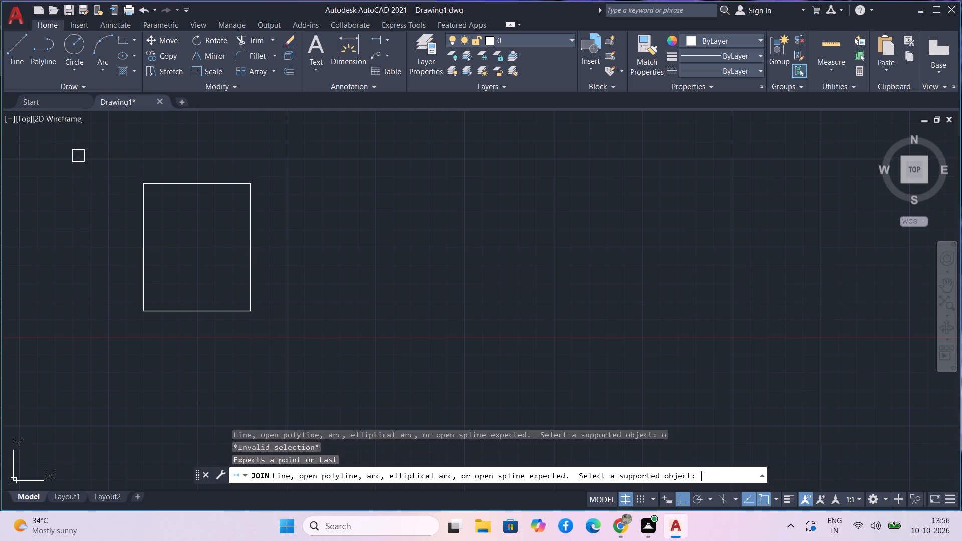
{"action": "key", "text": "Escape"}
Offset the outer outline 9 inches inward to form the inner face of the walls.
{"action": "type", "text": "o"}
{"action": "key", "text": "space"}
{"action": "key", "text": "8"}
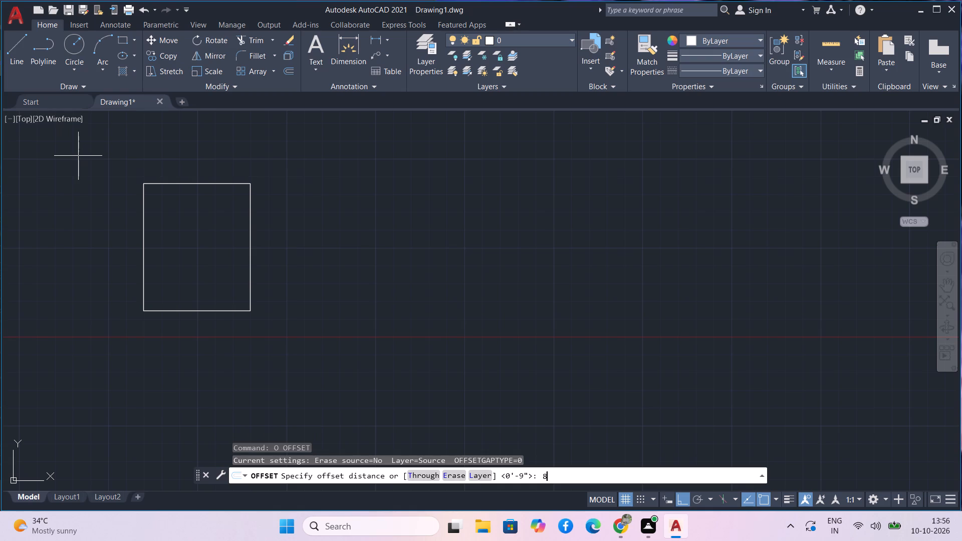
{"action": "key", "text": "BackSpace"}
{"action": "key", "text": "9"}
{"action": "key", "text": "Return"}
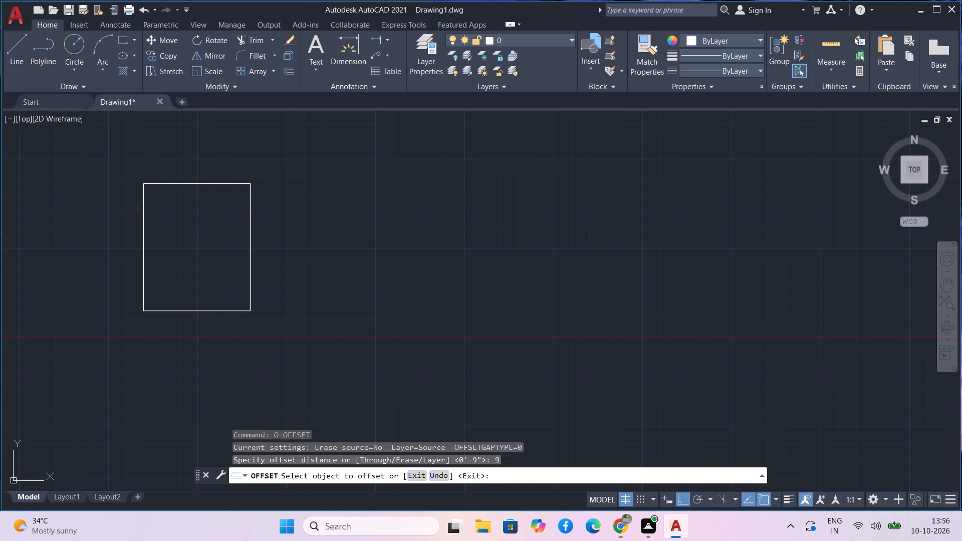
{"action": "left_click", "coordinate": [170, 187]}
{"action": "left_click", "coordinate": [176, 221]}
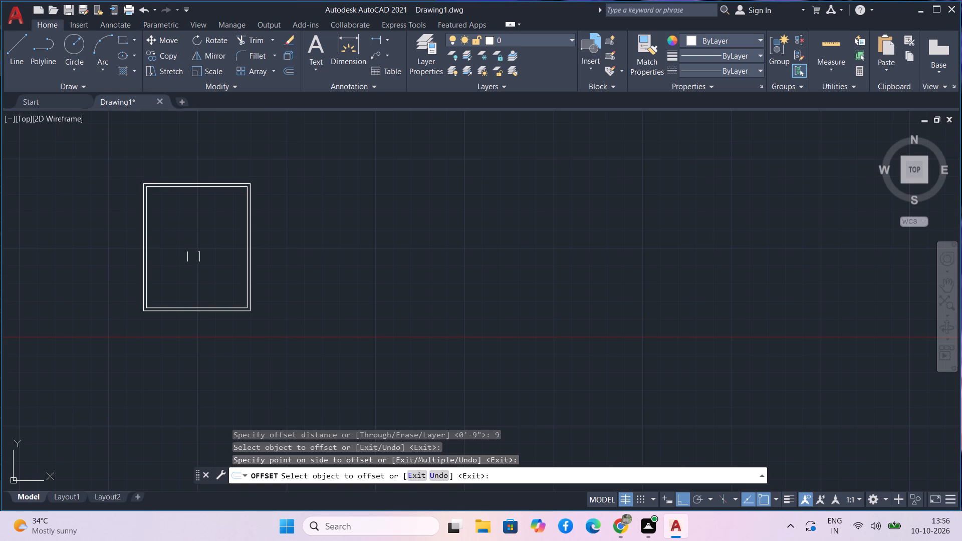
{"action": "scroll", "coordinate": [156, 211], "scroll_direction": "up", "scroll_amount": 2}
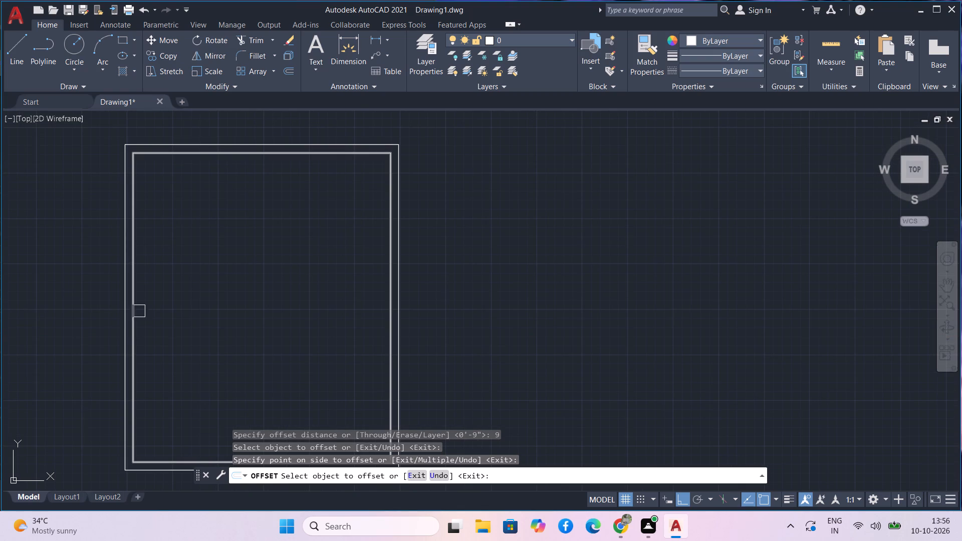
{"action": "middle_click_drag", "start_coordinate": [215, 368], "coordinate": [132, 303]}
{"action": "scroll", "coordinate": [213, 367], "scroll_direction": "down", "scroll_amount": 1}
{"action": "left_click", "coordinate": [167, 360]}
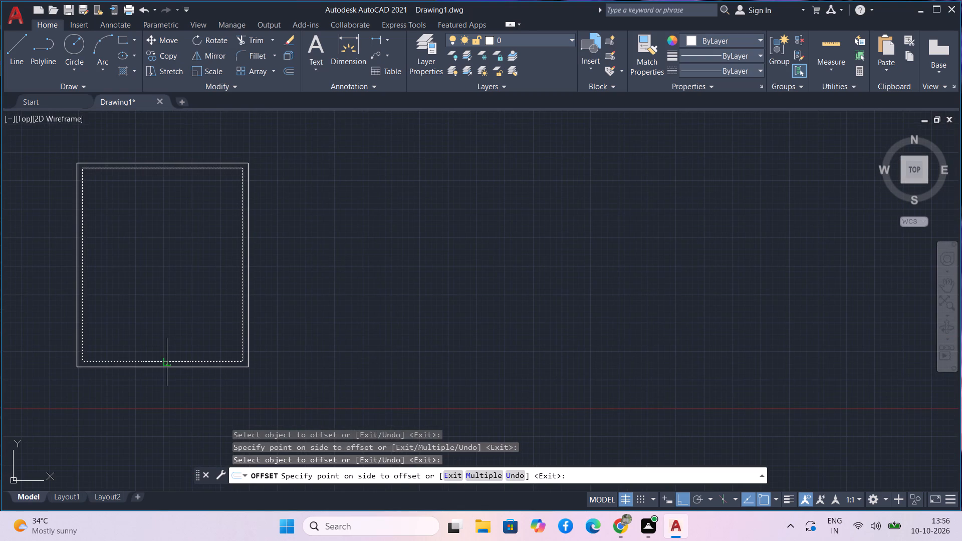
{"action": "key", "text": "Escape"}
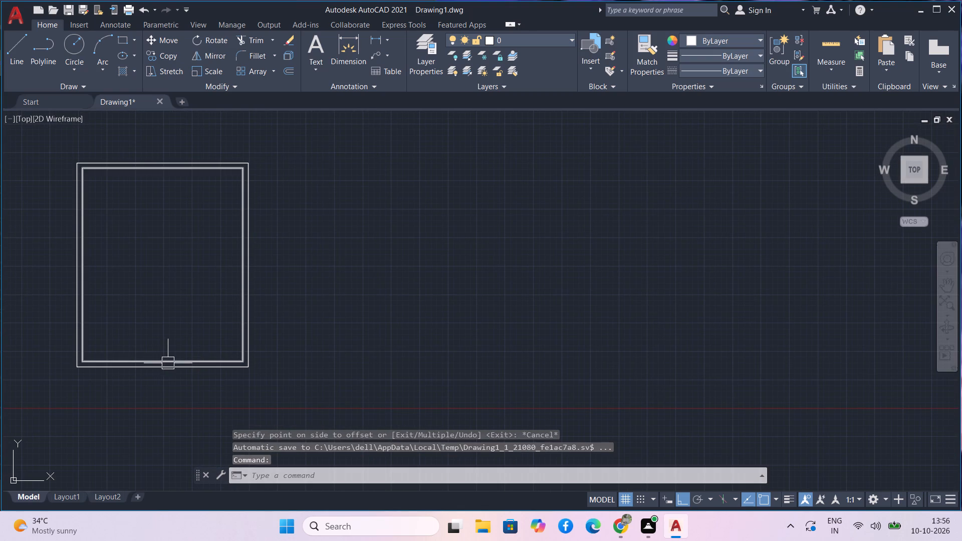
Explode the inner wall outline into separate lines.
{"action": "left_click", "coordinate": [168, 360]}
{"action": "type", "text": "x"}
{"action": "key", "text": "space"}
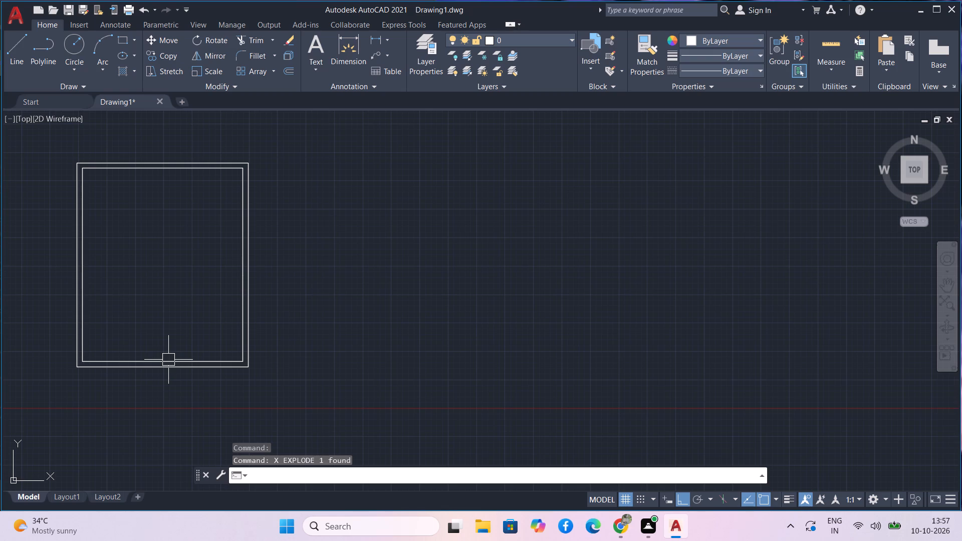
Offset the inner top wall line 11' downward into the plan.
{"action": "type", "text": "11'"}
{"action": "key", "text": "Return"}
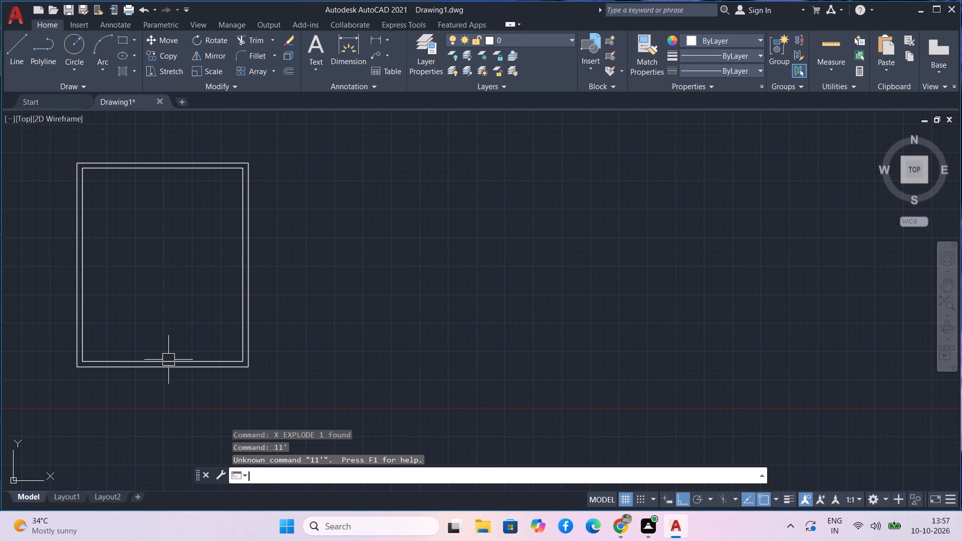
{"action": "type", "text": "o 11'"}
{"action": "key", "text": "Return"}
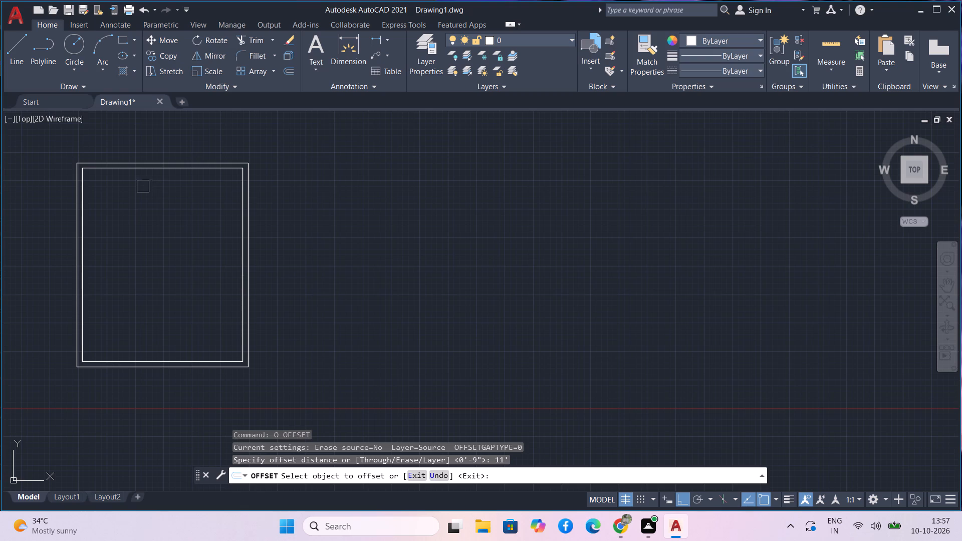
{"action": "left_click", "coordinate": [125, 171]}
{"action": "left_click", "coordinate": [131, 216]}
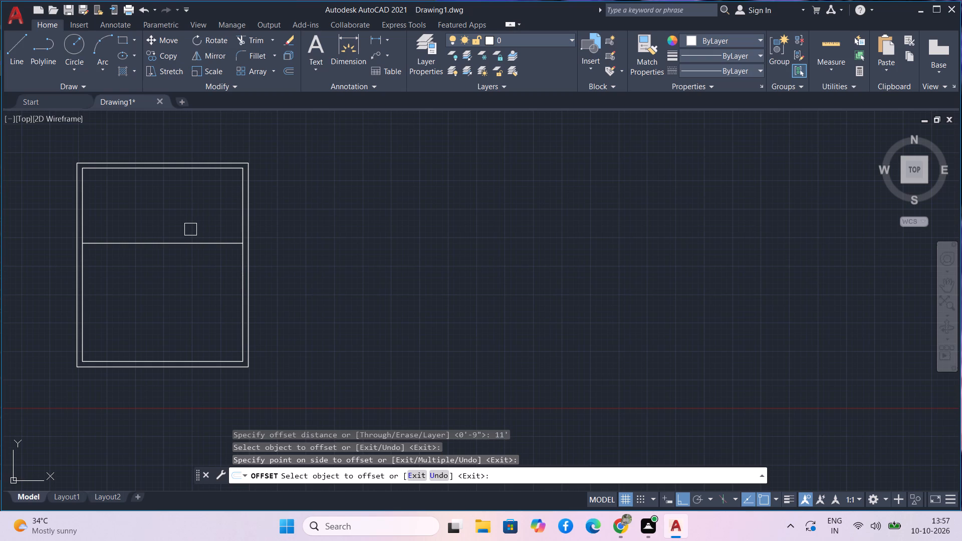
{"action": "key", "text": "Return"}
Offset the horizontal partition line 4.5 inches downward to give the partition its thickness.
{"action": "type", "text": "o"}
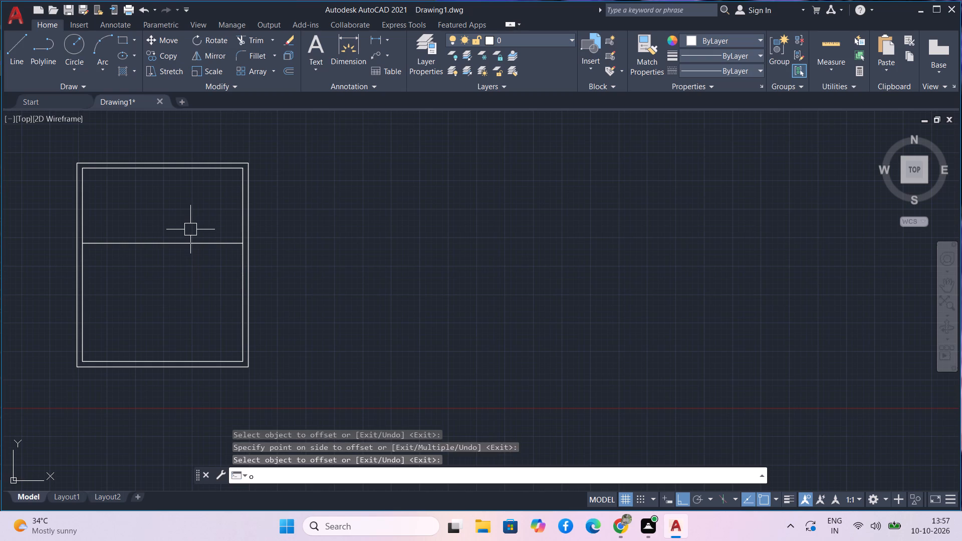
{"action": "key", "text": "space"}
{"action": "type", "text": "4.5"}
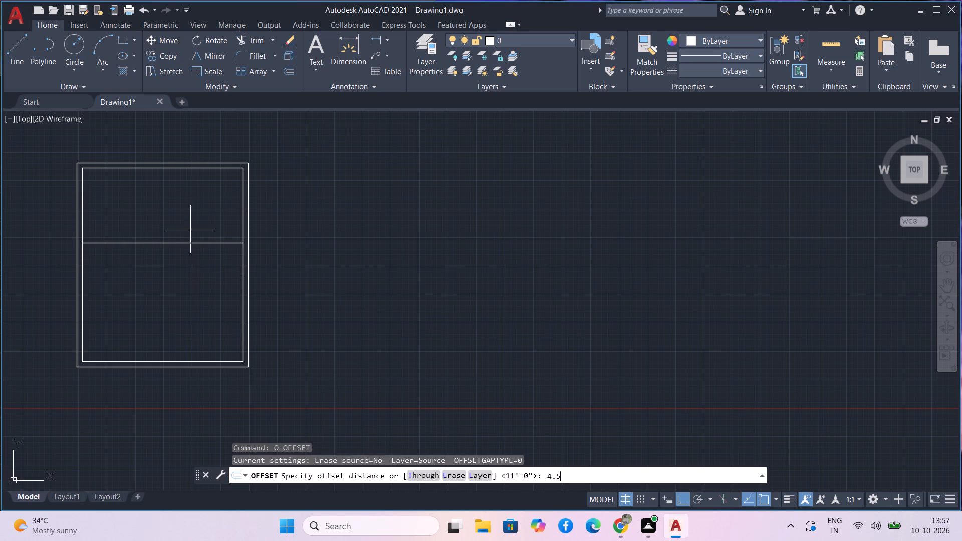
{"action": "key", "text": "space"}
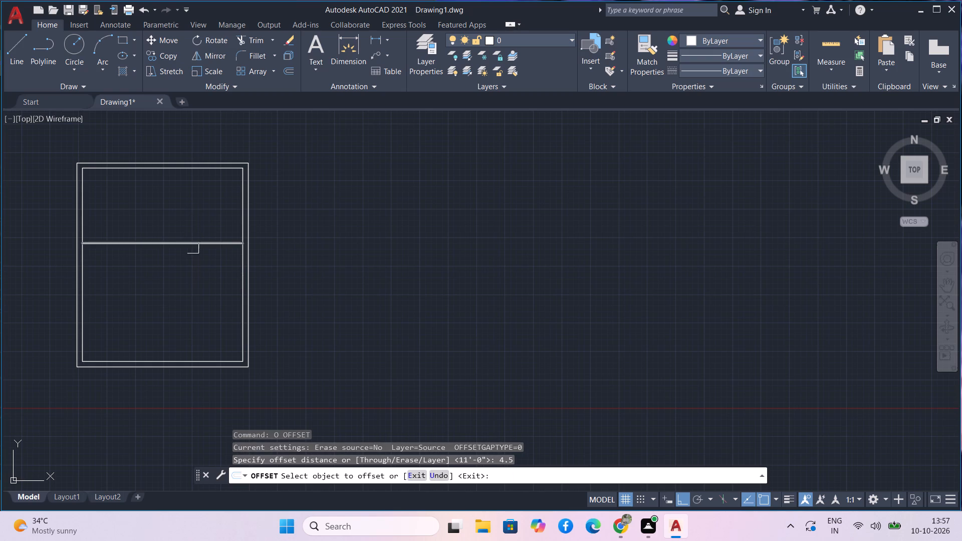
{"action": "left_click", "coordinate": [192, 247]}
{"action": "left_click", "coordinate": [192, 271]}
{"action": "key", "text": "Escape"}
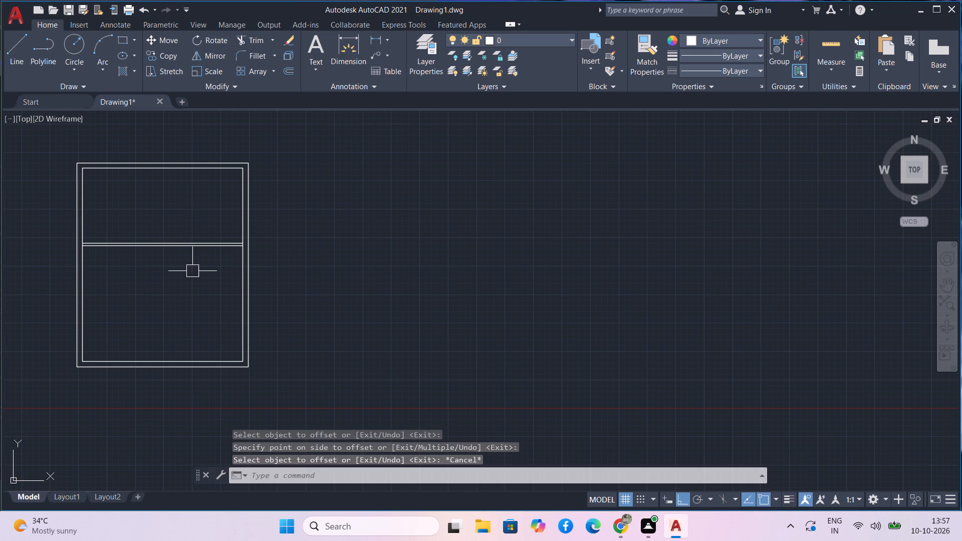
Offset the inner left wall line 10' to the right, into the plan.
{"action": "type", "text": "o"}
{"action": "key", "text": "space"}
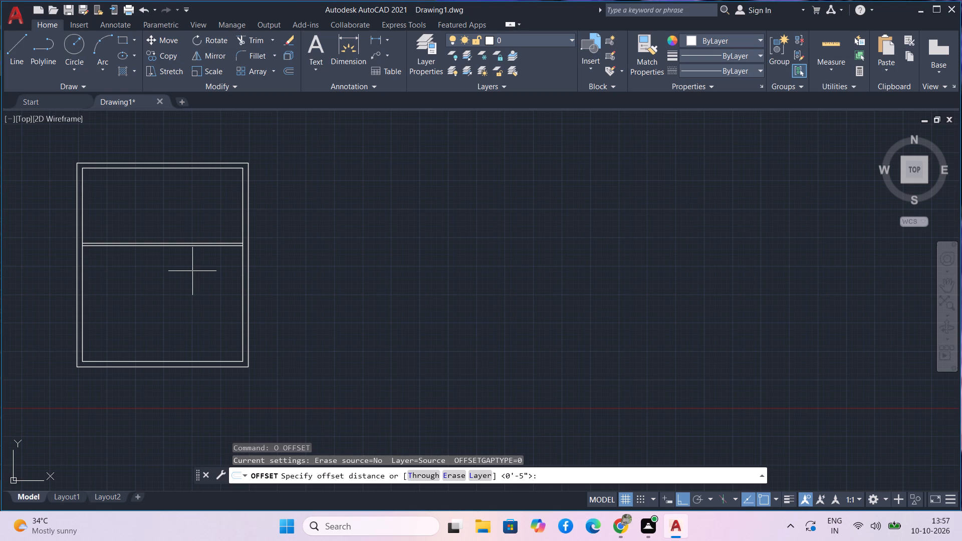
{"action": "type", "text": "10'"}
{"action": "key", "text": "Return"}
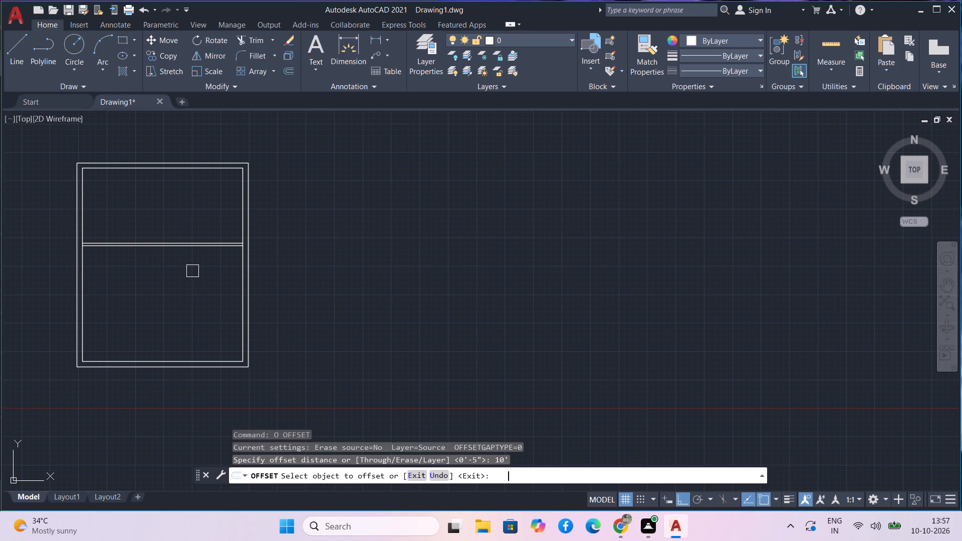
{"action": "left_click", "coordinate": [88, 263]}
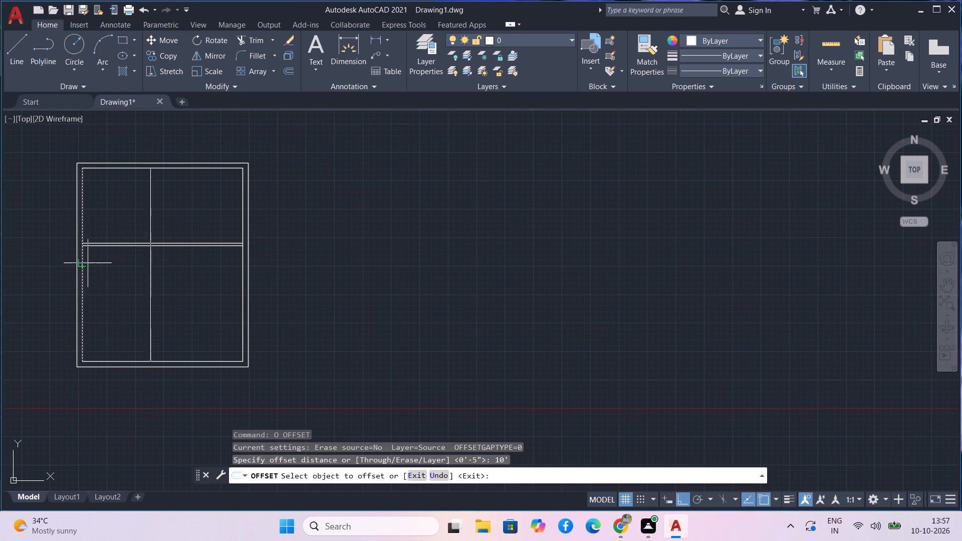
{"action": "left_click", "coordinate": [117, 267]}
{"action": "key", "text": "Escape"}
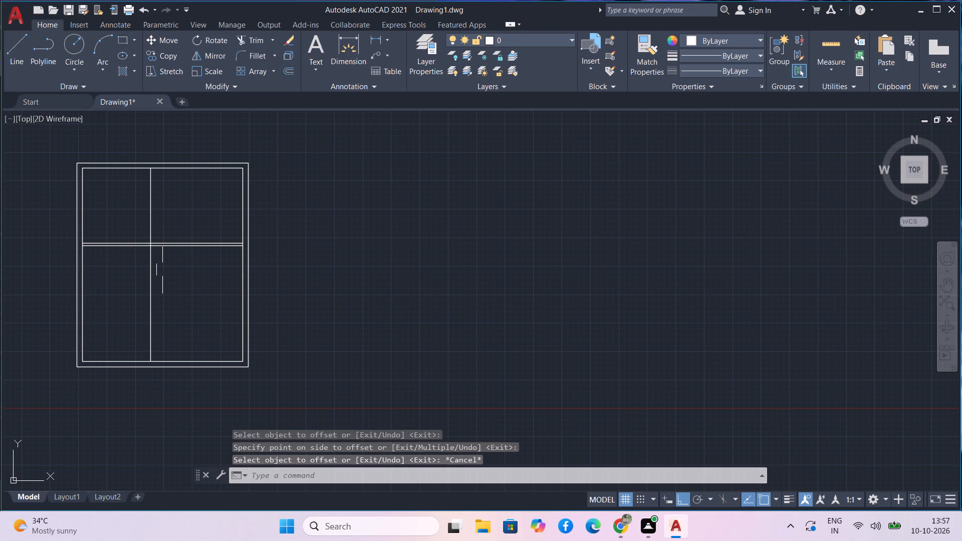
Offset the vertical partition line 4.5 inches to the right to give the partition its thickness.
{"action": "type", "text": "o 4.5"}
{"action": "key", "text": "Return"}
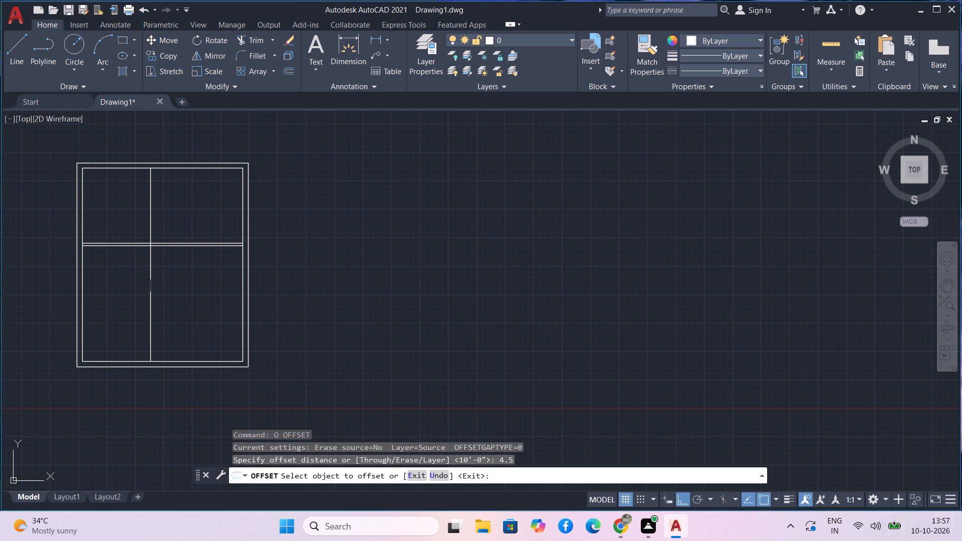
{"action": "left_click", "coordinate": [154, 288]}
{"action": "left_click", "coordinate": [164, 300]}
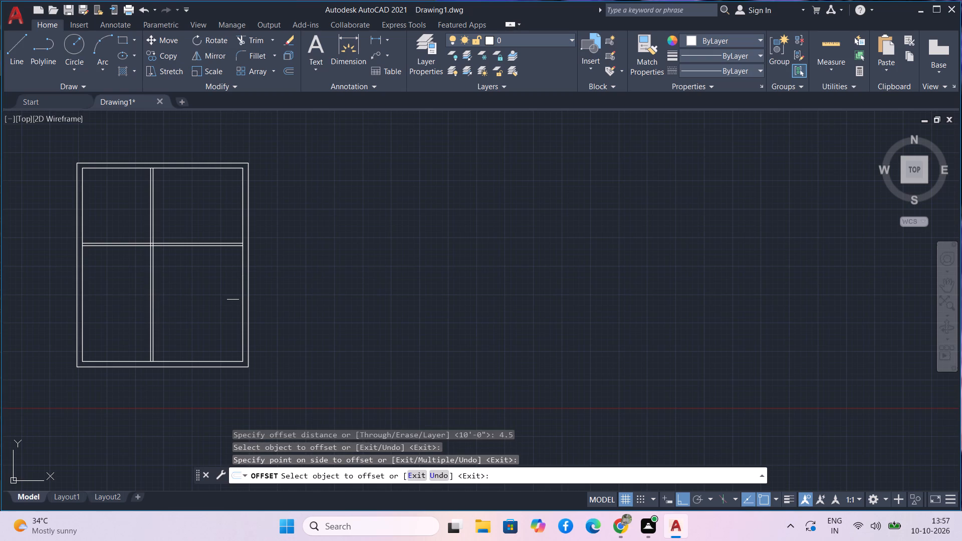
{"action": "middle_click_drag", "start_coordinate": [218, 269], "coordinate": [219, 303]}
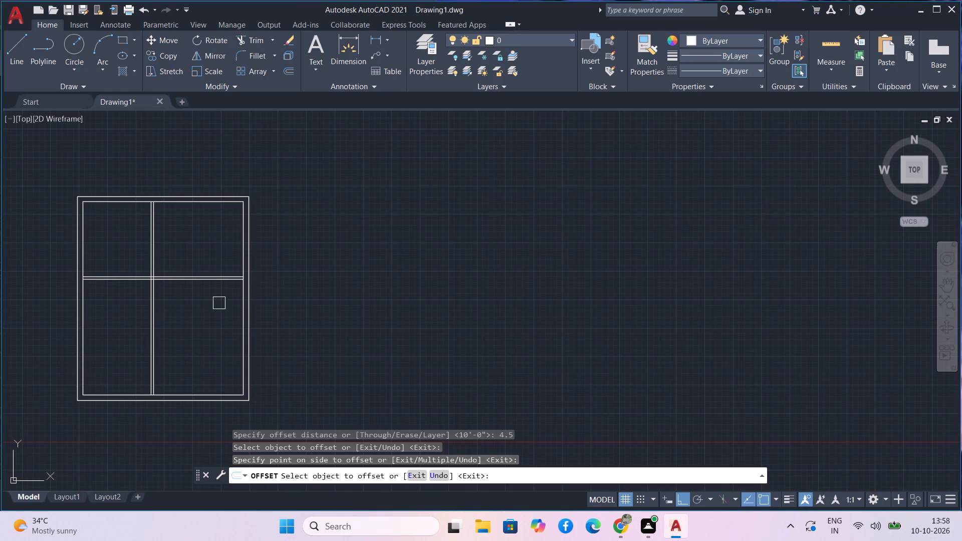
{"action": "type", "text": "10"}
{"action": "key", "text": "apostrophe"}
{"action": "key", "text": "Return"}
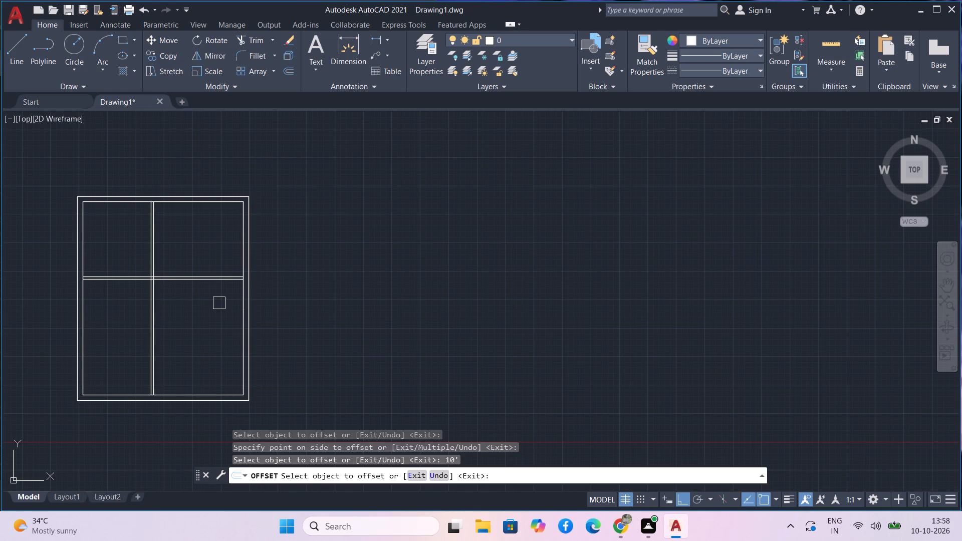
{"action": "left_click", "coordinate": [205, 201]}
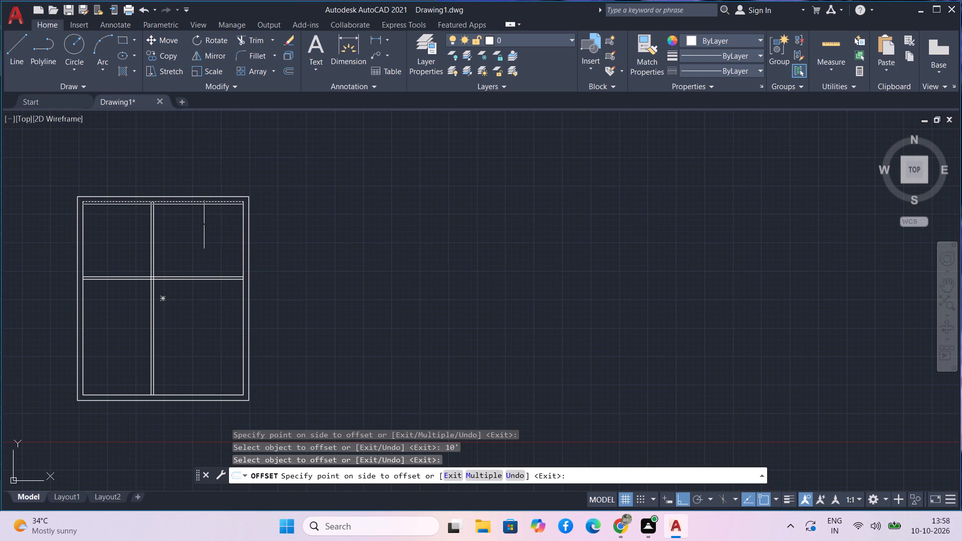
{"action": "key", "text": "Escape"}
Offset the inner top wall line 10' downward and the upper inner right wall line 10' leftward to lay out the upper-right room.
{"action": "type", "text": "o"}
{"action": "key", "text": "space"}
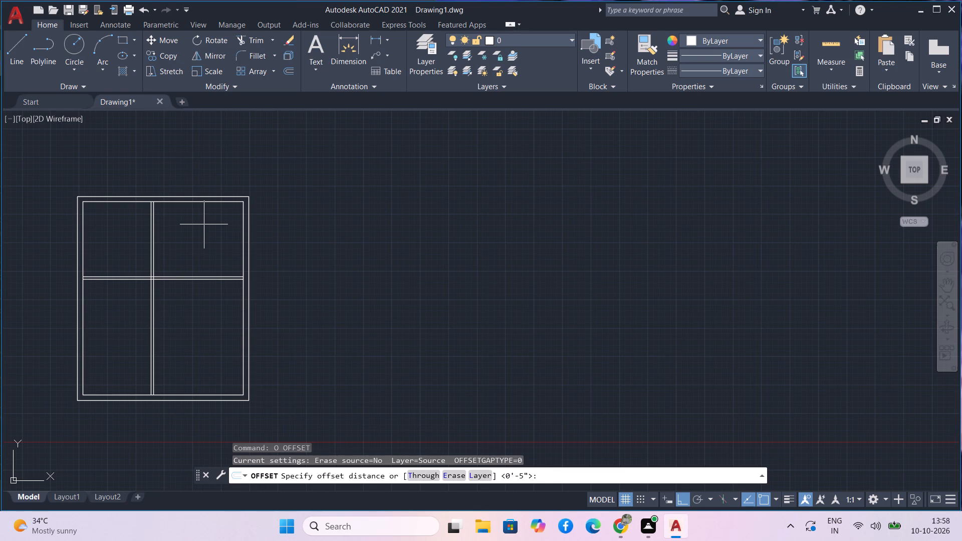
{"action": "type", "text": "10"}
{"action": "key", "text": "apostrophe"}
{"action": "key", "text": "Return"}
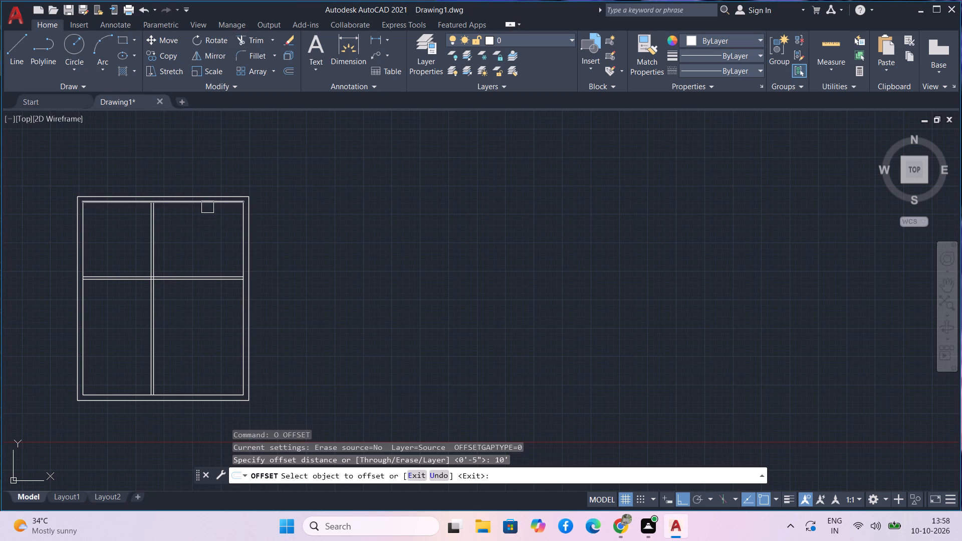
{"action": "left_click", "coordinate": [207, 206]}
{"action": "left_click", "coordinate": [205, 226]}
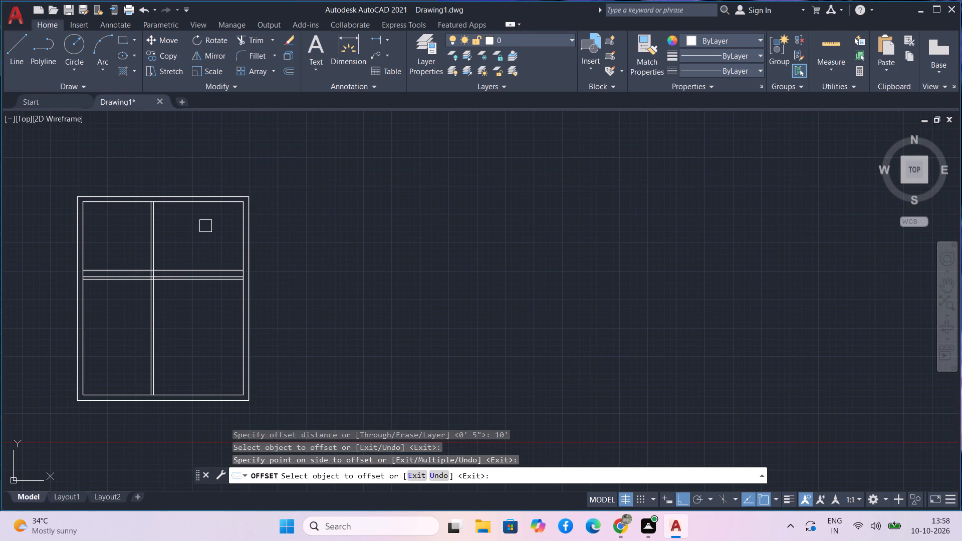
{"action": "left_click", "coordinate": [244, 253]}
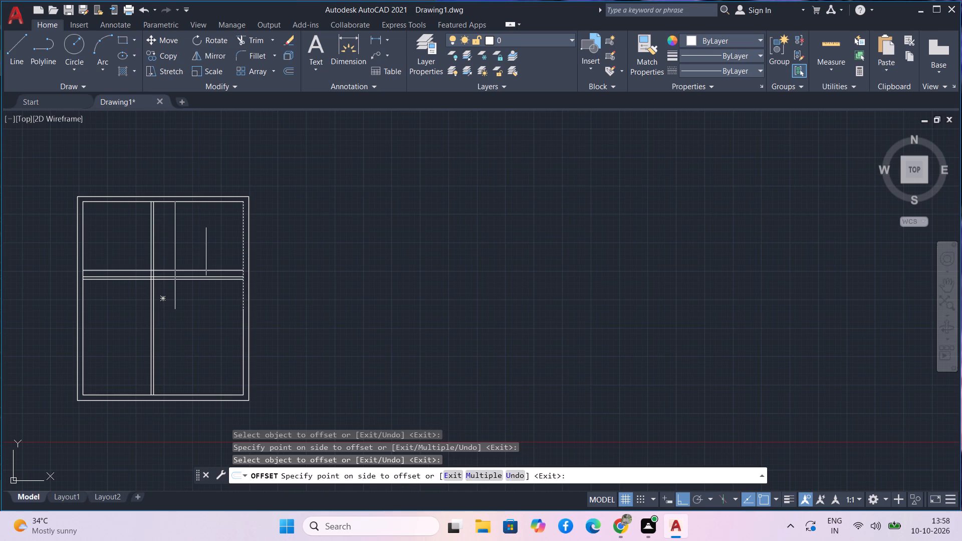
{"action": "left_click", "coordinate": [206, 251]}
{"action": "key", "text": "Escape"}
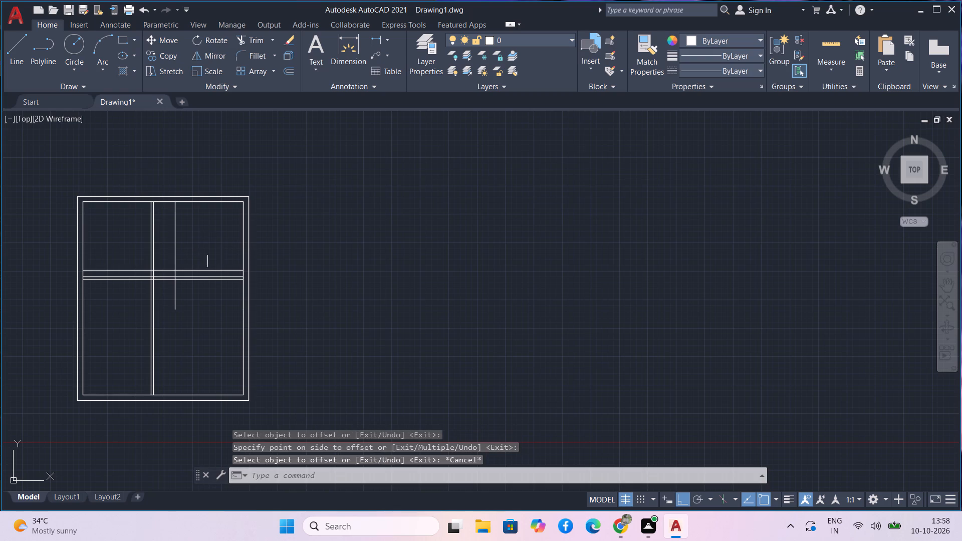
Join the two collinear segments of the inner right wall into a single line.
{"action": "left_click", "coordinate": [242, 318]}
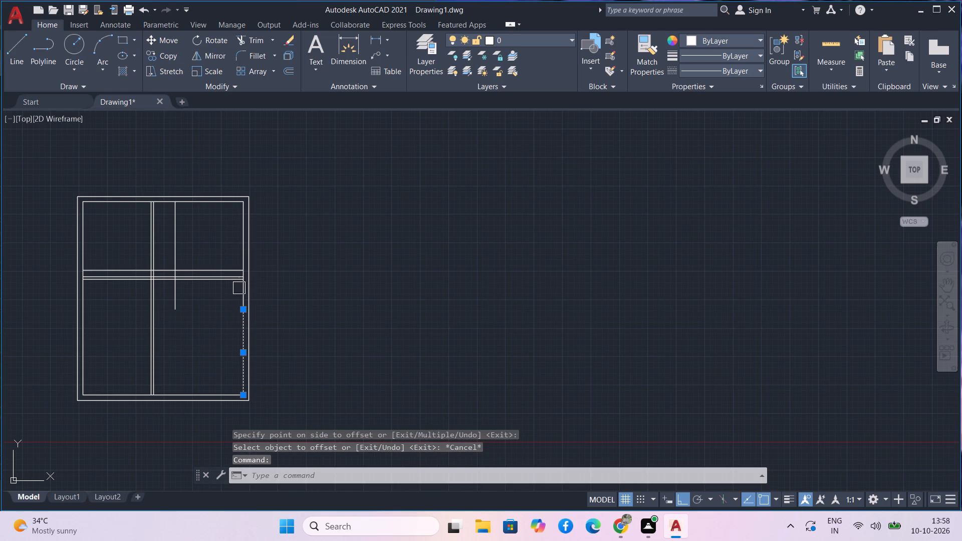
{"action": "left_click", "coordinate": [244, 264]}
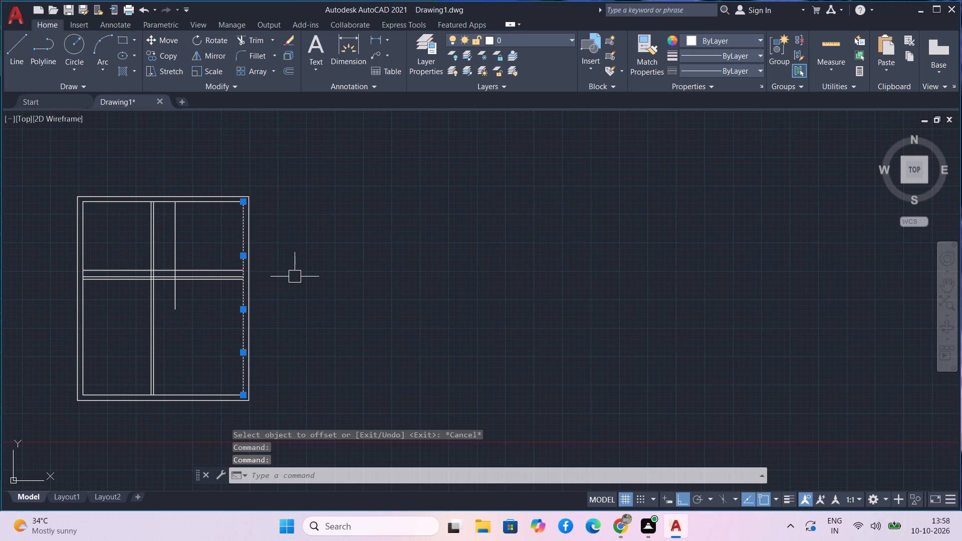
{"action": "key", "text": "j"}
{"action": "key", "text": "space"}
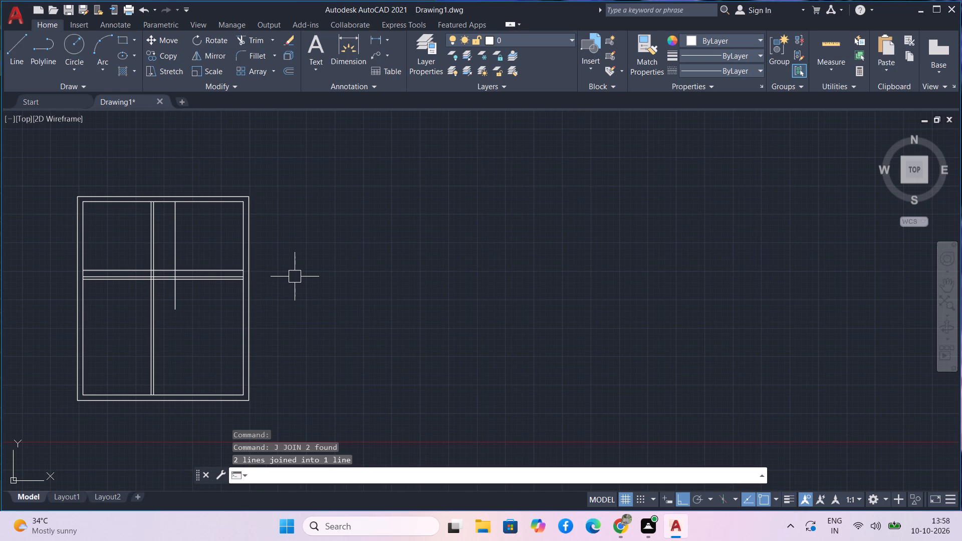
{"action": "left_click", "coordinate": [241, 315]}
{"action": "key", "text": "Escape"}
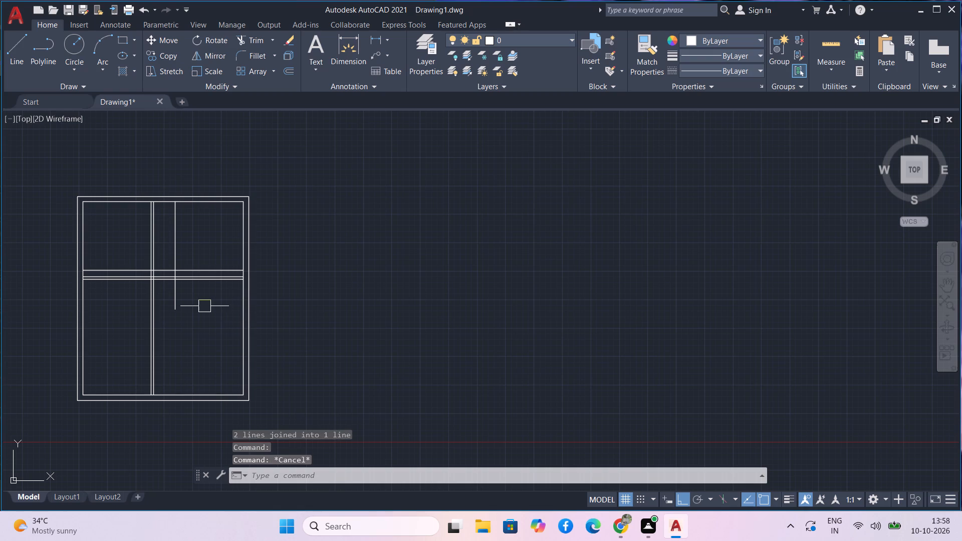
Trim the double-line horizontal partition back to the vertical partition's left face, and the upper-right room's left line below its bottom line.
{"action": "scroll", "coordinate": [196, 300], "scroll_direction": "up", "scroll_amount": 2}
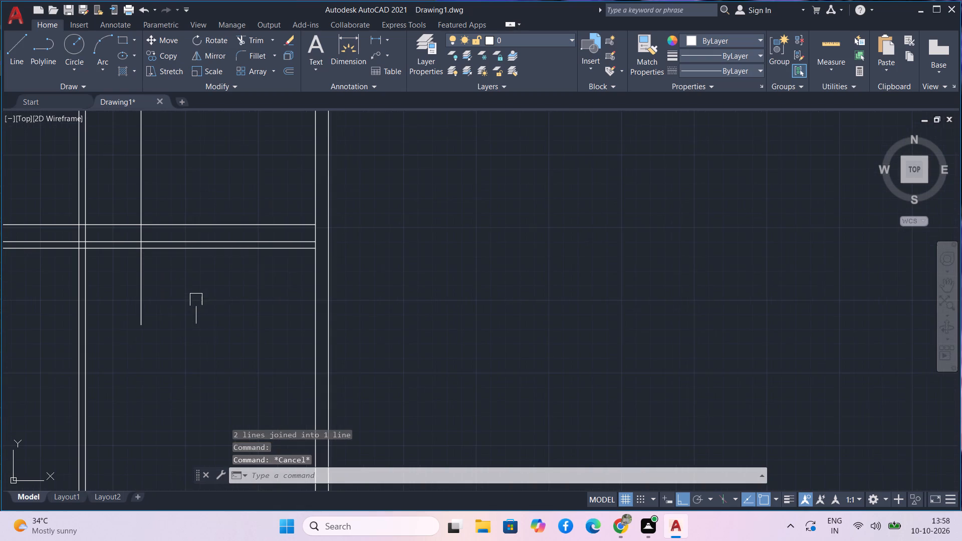
{"action": "key", "text": "Escape"}
{"action": "type", "text": "tr"}
{"action": "key", "text": "space"}
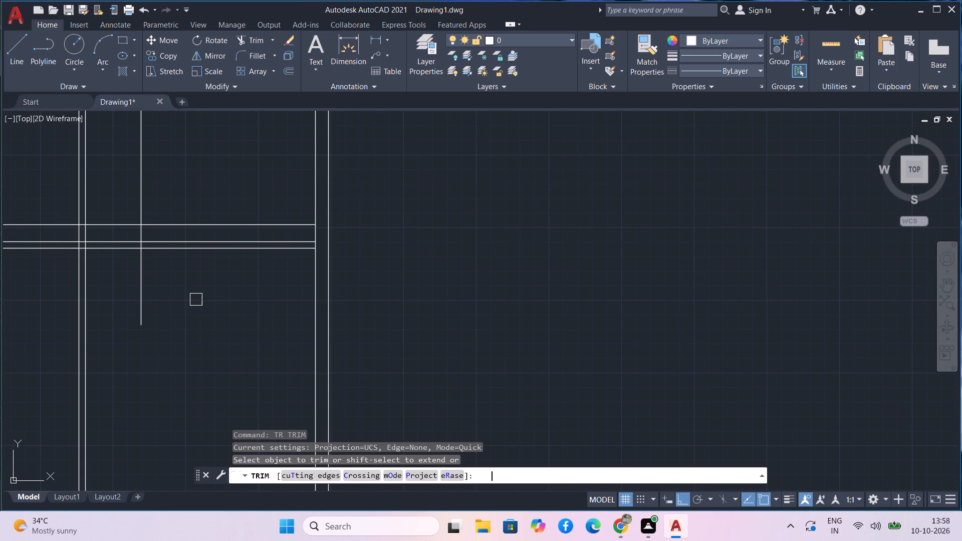
{"action": "triple_click", "coordinate": [186, 243]}
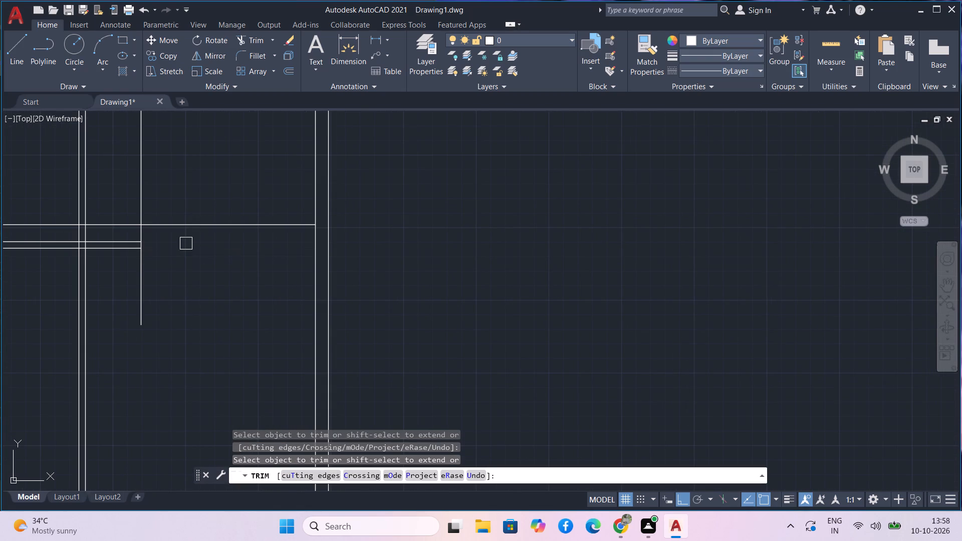
{"action": "left_click", "coordinate": [119, 250]}
{"action": "left_click", "coordinate": [120, 244]}
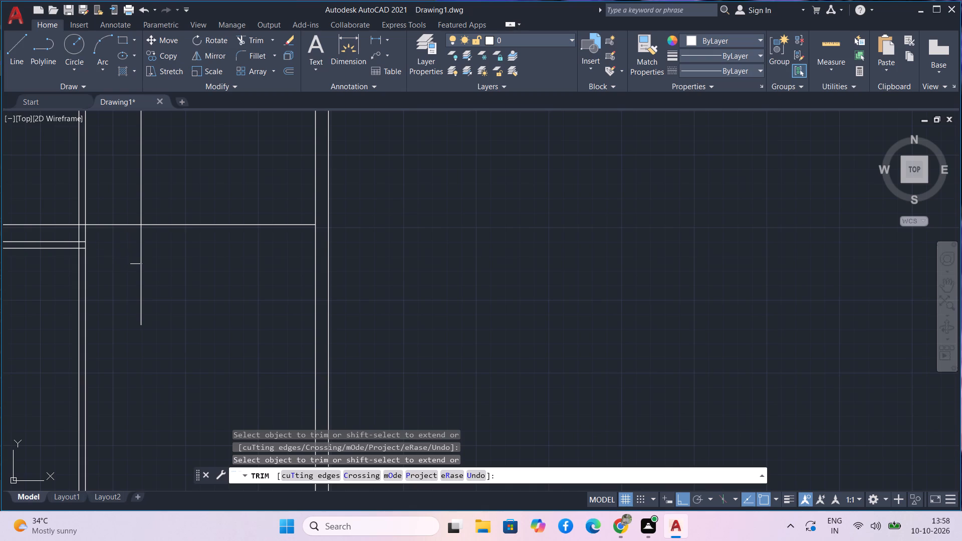
{"action": "left_click", "coordinate": [145, 266]}
{"action": "scroll", "coordinate": [77, 247], "scroll_direction": "up", "scroll_amount": 4}
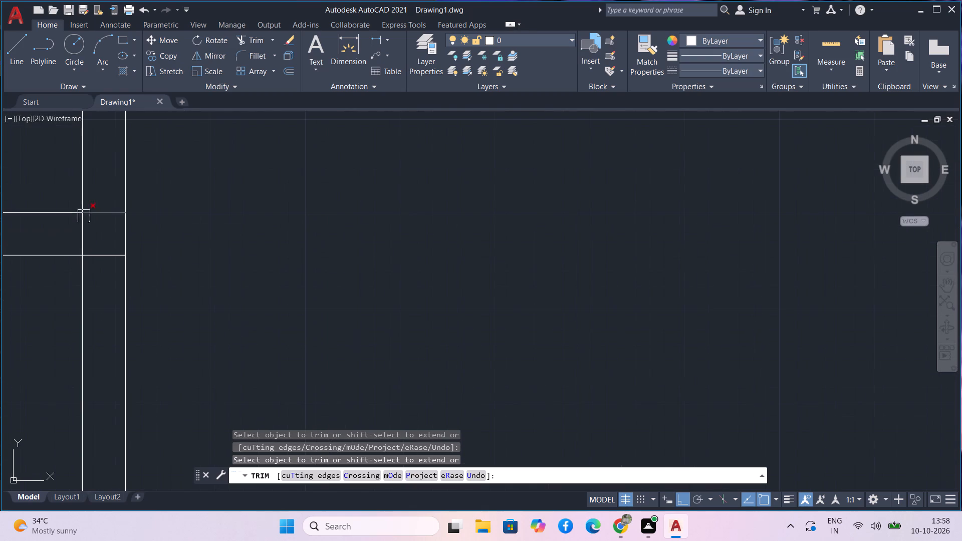
{"action": "left_click_drag", "start_coordinate": [94, 197], "coordinate": [99, 273]}
Trim away the upper-right room's bottom line everywhere left of the room's lower-left corner, including the piece inside the vertical partition.
{"action": "scroll", "coordinate": [99, 273], "scroll_direction": "down", "scroll_amount": 3}
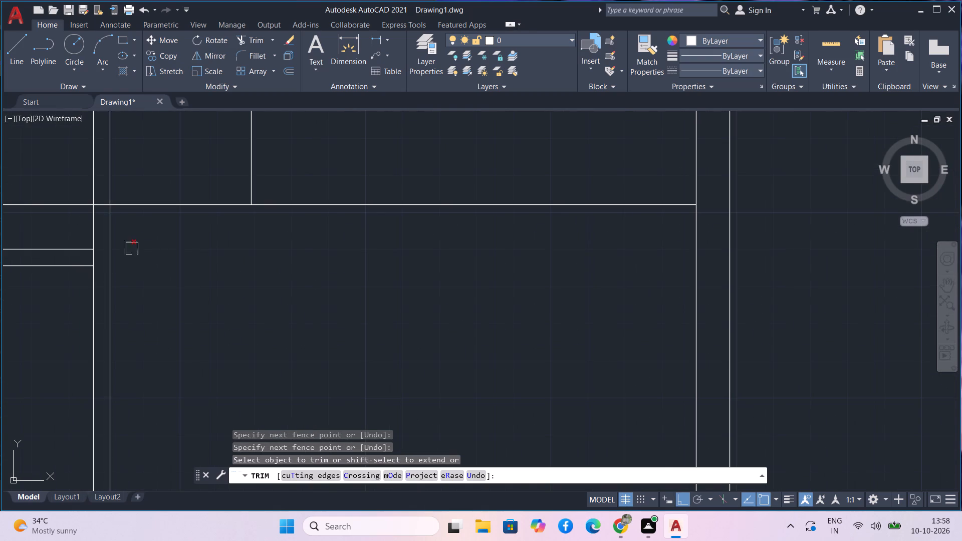
{"action": "scroll", "coordinate": [158, 239], "scroll_direction": "down", "scroll_amount": 1}
{"action": "middle_click_drag", "start_coordinate": [163, 239], "coordinate": [191, 374]}
{"action": "scroll", "coordinate": [193, 369], "scroll_direction": "down", "scroll_amount": 1}
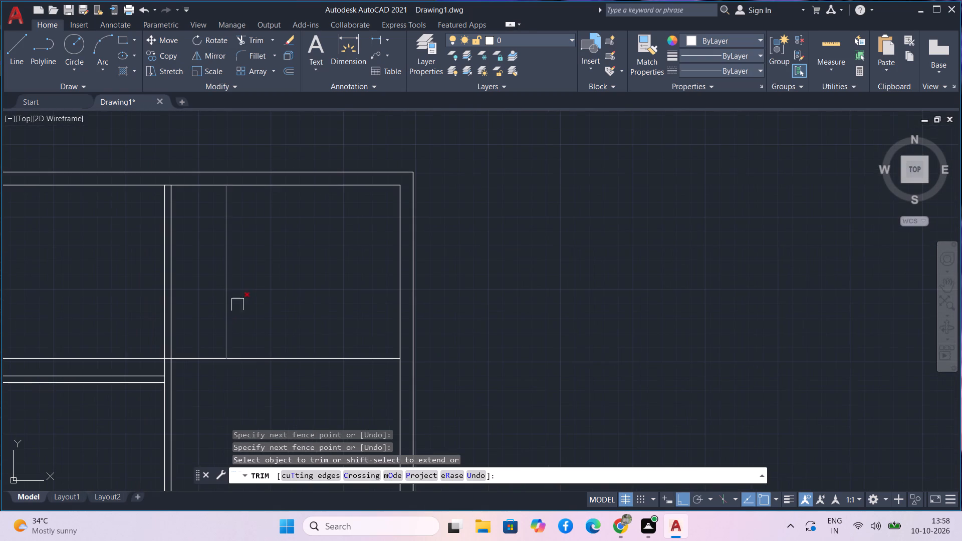
{"action": "left_click", "coordinate": [199, 354]}
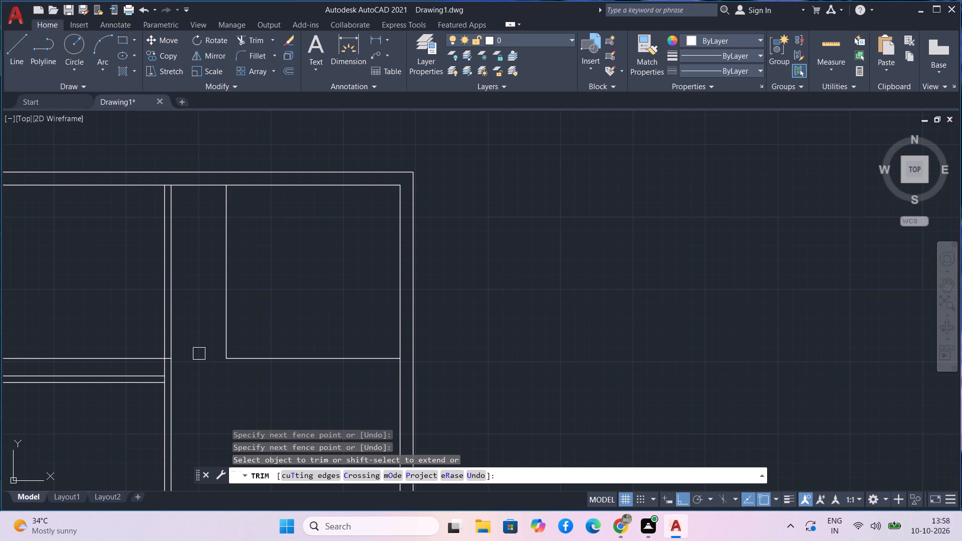
{"action": "middle_click_drag", "start_coordinate": [200, 389], "coordinate": [217, 364]}
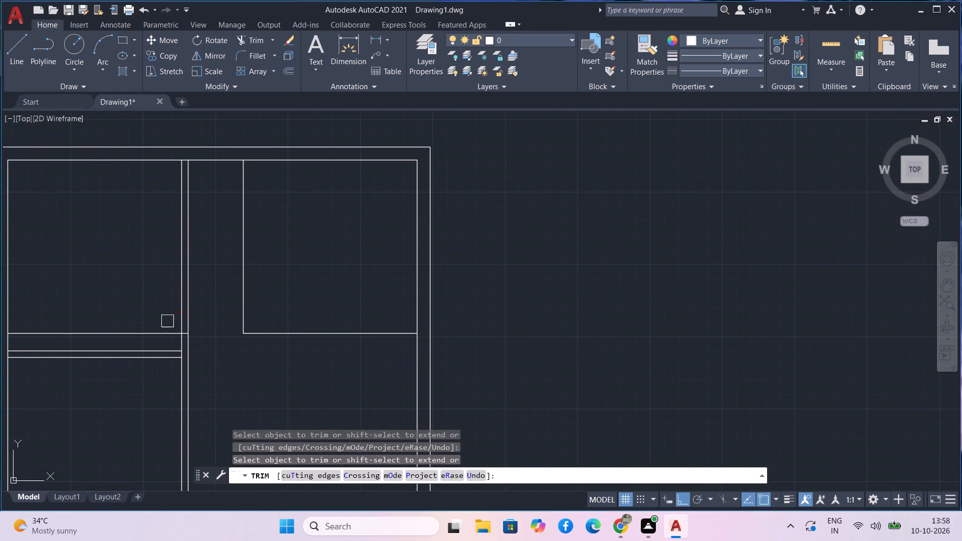
{"action": "left_click", "coordinate": [156, 332]}
{"action": "scroll", "coordinate": [182, 334], "scroll_direction": "up", "scroll_amount": 3}
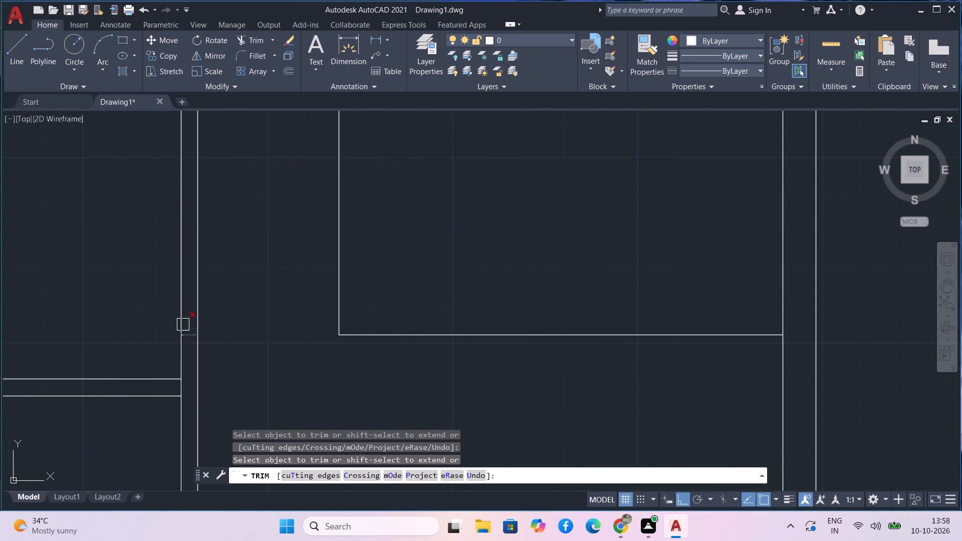
{"action": "scroll", "coordinate": [184, 324], "scroll_direction": "up", "scroll_amount": 3}
{"action": "left_click_drag", "start_coordinate": [186, 323], "coordinate": [201, 401]}
{"action": "scroll", "coordinate": [201, 400], "scroll_direction": "down", "scroll_amount": 3}
{"action": "scroll", "coordinate": [225, 362], "scroll_direction": "down", "scroll_amount": 3}
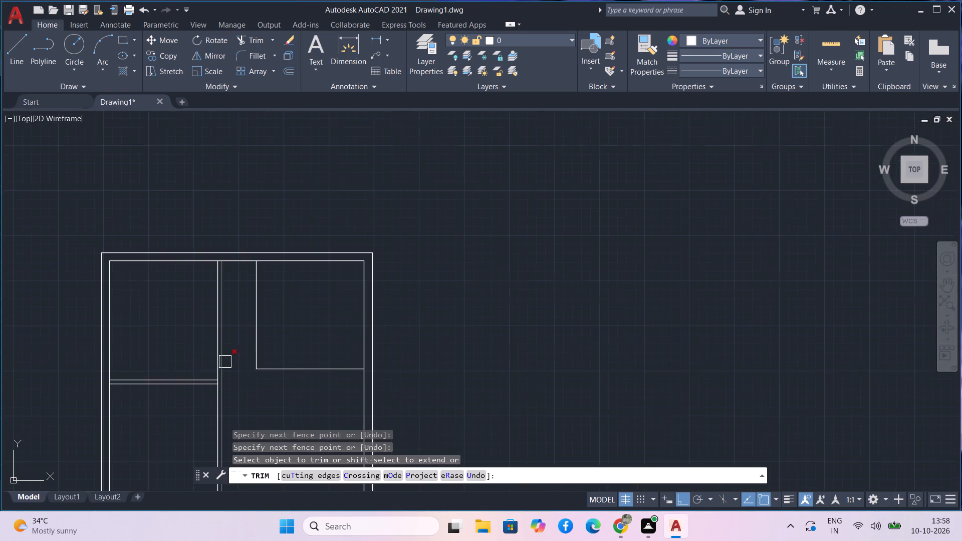
{"action": "middle_click_drag", "start_coordinate": [255, 403], "coordinate": [220, 367]}
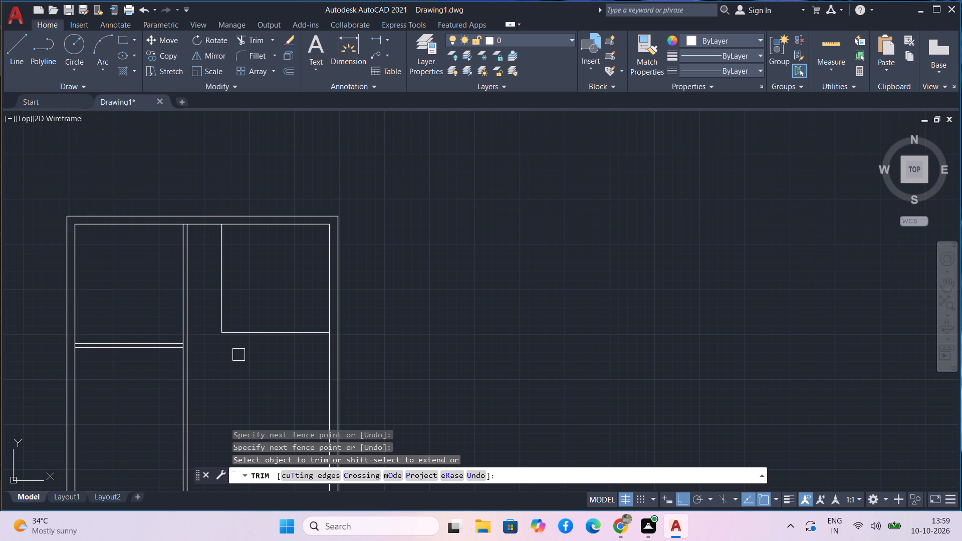
{"action": "key", "text": "Escape"}
Offset the upper-right room's left line 4.5 inches leftward and its bottom line 4.5 inches downward to give the partitions thickness.
{"action": "type", "text": "o"}
{"action": "key", "text": "space"}
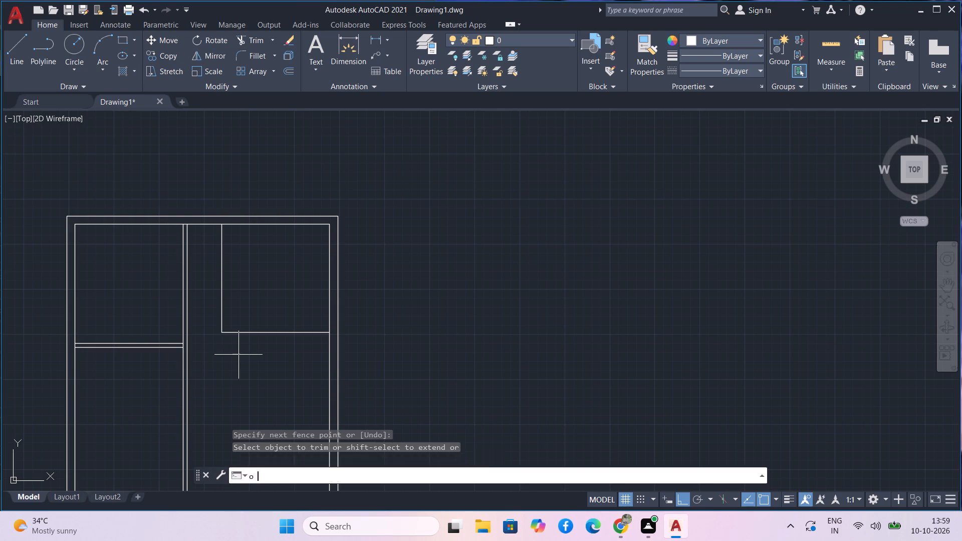
{"action": "type", "text": "4.5"}
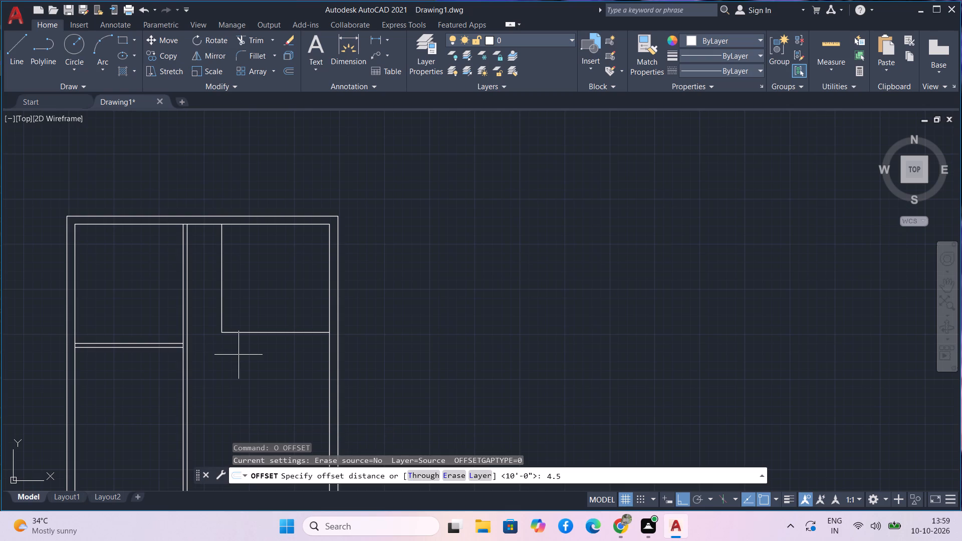
{"action": "key", "text": "Return"}
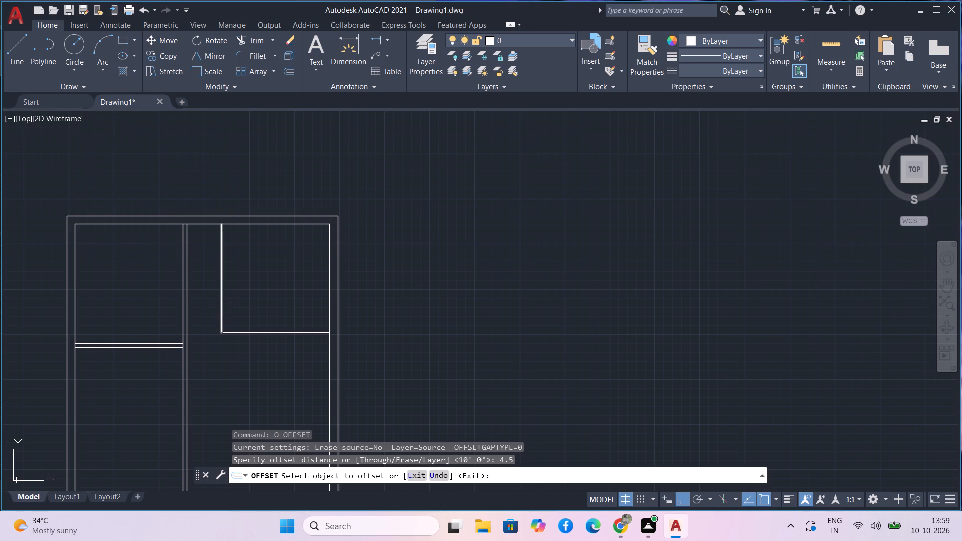
{"action": "left_click", "coordinate": [225, 307]}
{"action": "left_click", "coordinate": [212, 310]}
{"action": "left_click_drag", "start_coordinate": [246, 335], "coordinate": [246, 352]}
{"action": "left_click", "coordinate": [246, 352]}
{"action": "key", "text": "Escape"}
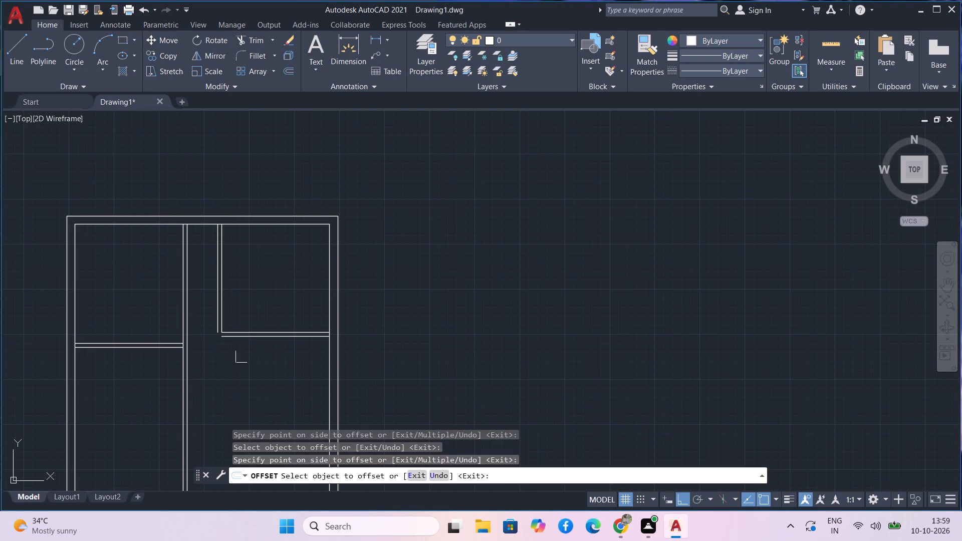
Fillet the two new offset lines with zero radius to close the upper-right room's outer lower-left corner.
{"action": "type", "text": "f"}
{"action": "key", "text": "space"}
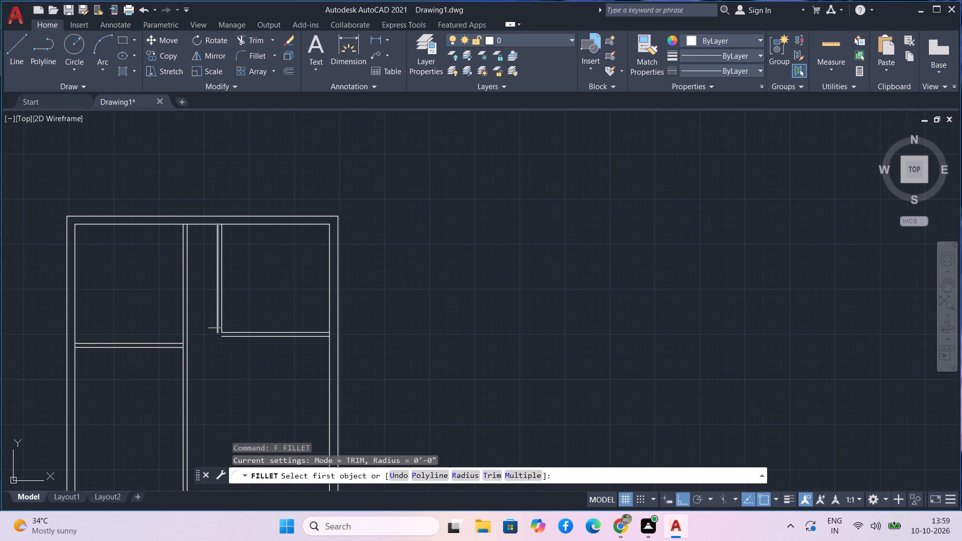
{"action": "left_click", "coordinate": [214, 322]}
{"action": "left_click", "coordinate": [236, 345]}
{"action": "left_click", "coordinate": [237, 342]}
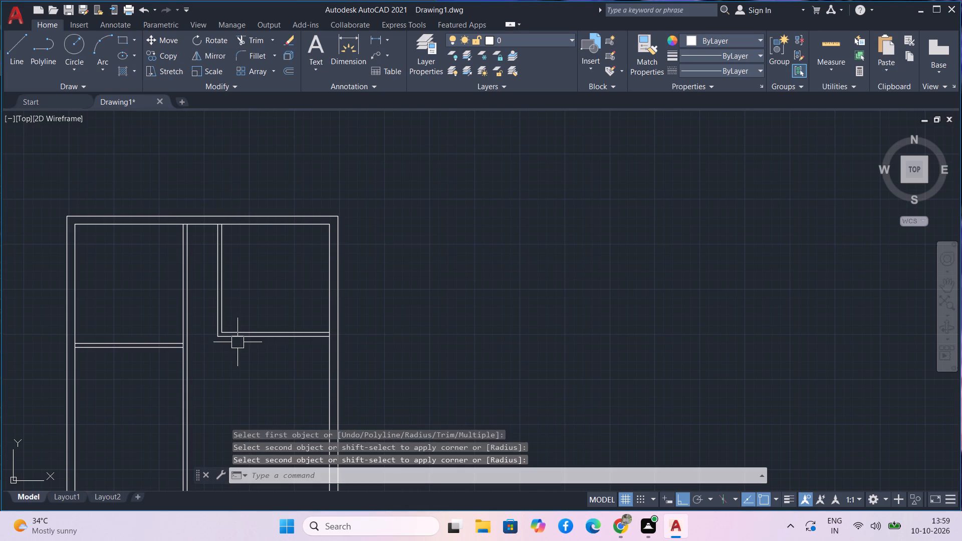
{"action": "key", "text": "Escape"}
Trim away the vertical partition's left face below the horizontal partition, together with its entire right face.
{"action": "middle_click_drag", "start_coordinate": [245, 362], "coordinate": [264, 338]}
{"action": "scroll", "coordinate": [245, 362], "scroll_direction": "down", "scroll_amount": 1}
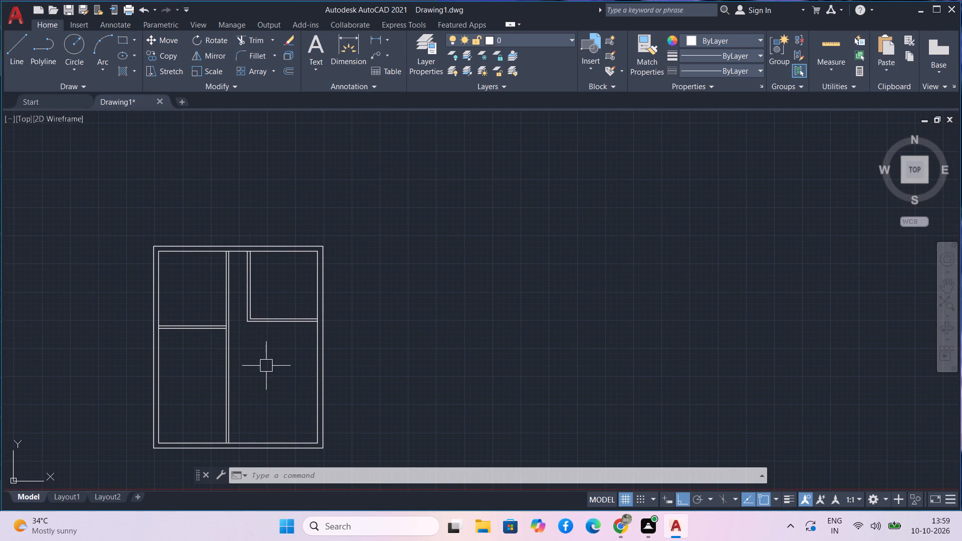
{"action": "type", "text": "tr"}
{"action": "key", "text": "space"}
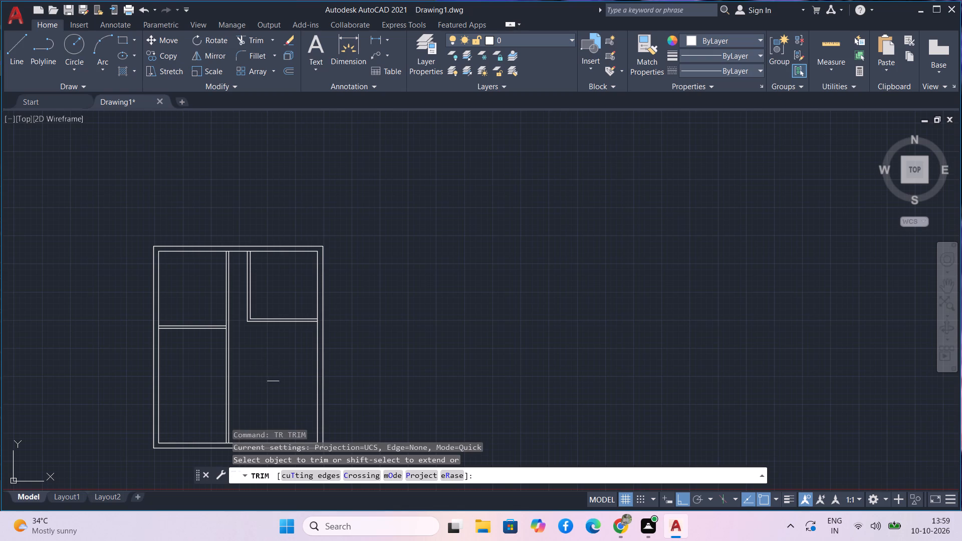
{"action": "left_click_drag", "start_coordinate": [275, 383], "coordinate": [182, 369]}
{"action": "scroll", "coordinate": [211, 346], "scroll_direction": "up", "scroll_amount": 2}
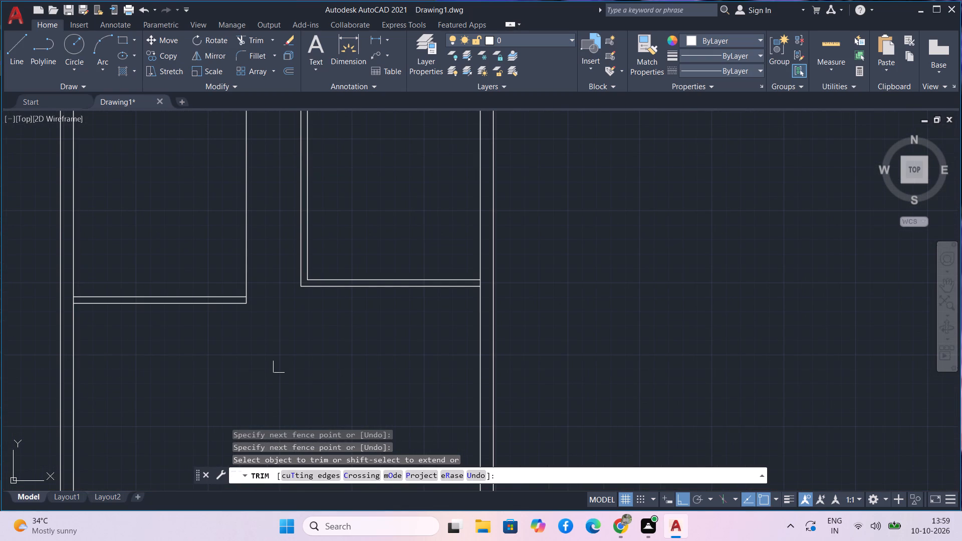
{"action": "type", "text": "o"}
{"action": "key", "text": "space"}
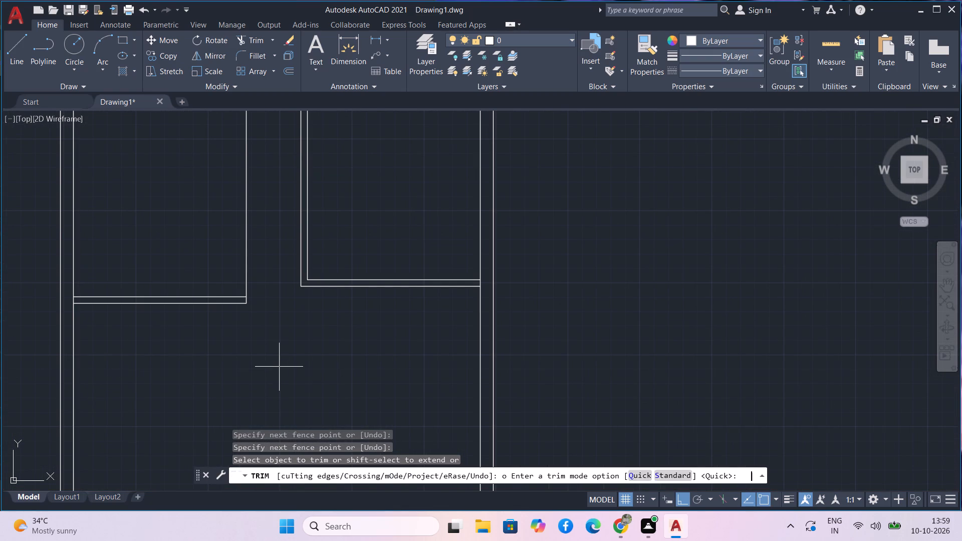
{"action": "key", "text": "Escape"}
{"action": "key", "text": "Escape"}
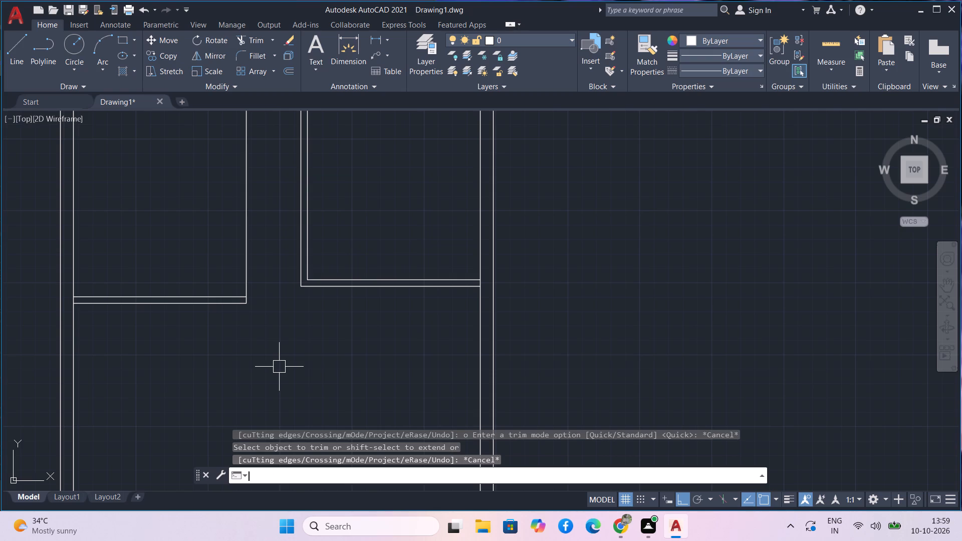
Extend the lower line of the upper-left room's horizontal partition rightward to the inner right wall line.
{"action": "type", "text": "ex"}
{"action": "key", "text": "space"}
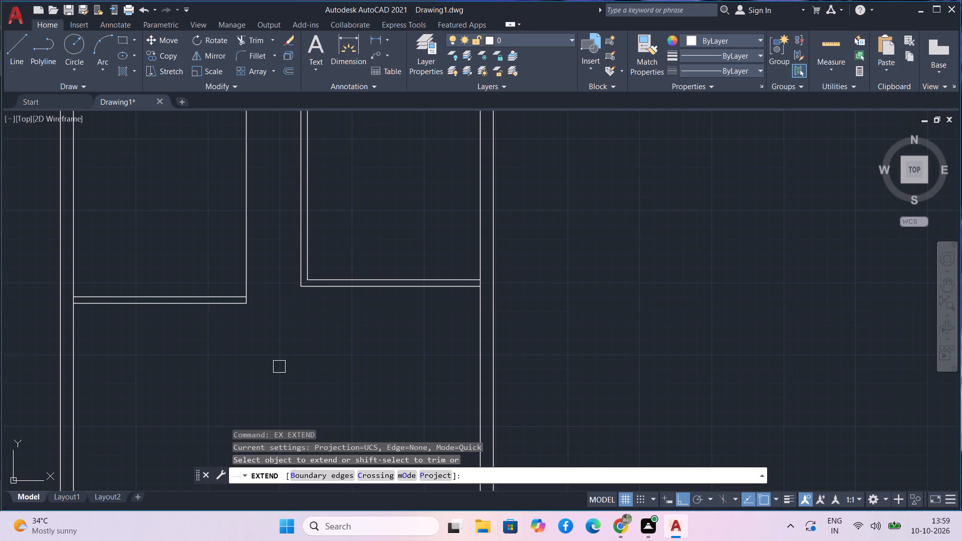
{"action": "left_click", "coordinate": [231, 306]}
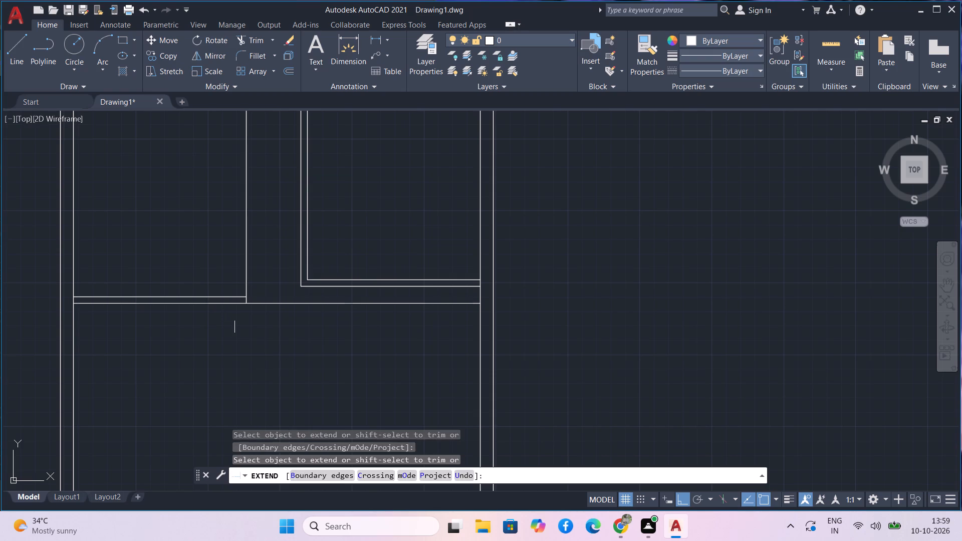
{"action": "key", "text": "Escape"}
Offset the extended horizontal partition line by 16'.
{"action": "middle_click_drag", "start_coordinate": [312, 358], "coordinate": [290, 332]}
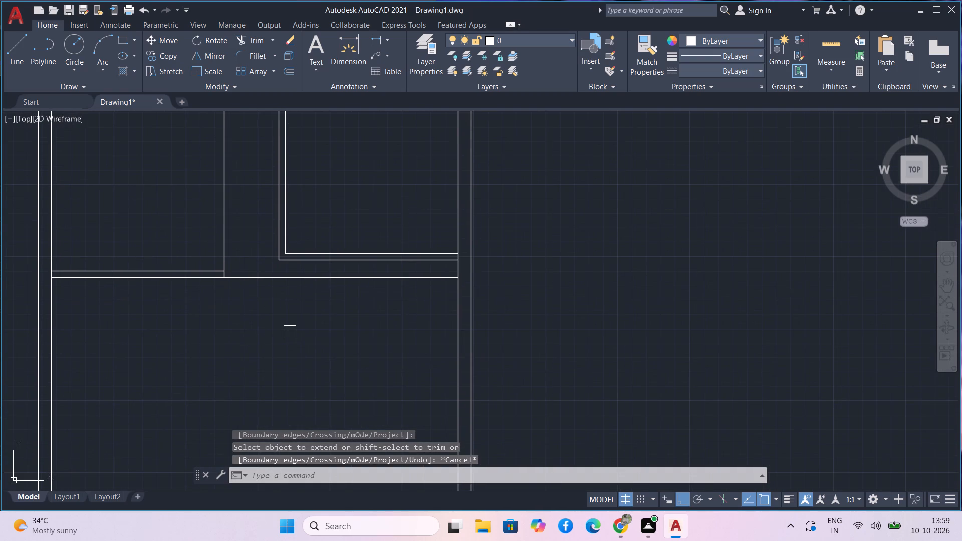
{"action": "type", "text": "o"}
{"action": "key", "text": "space"}
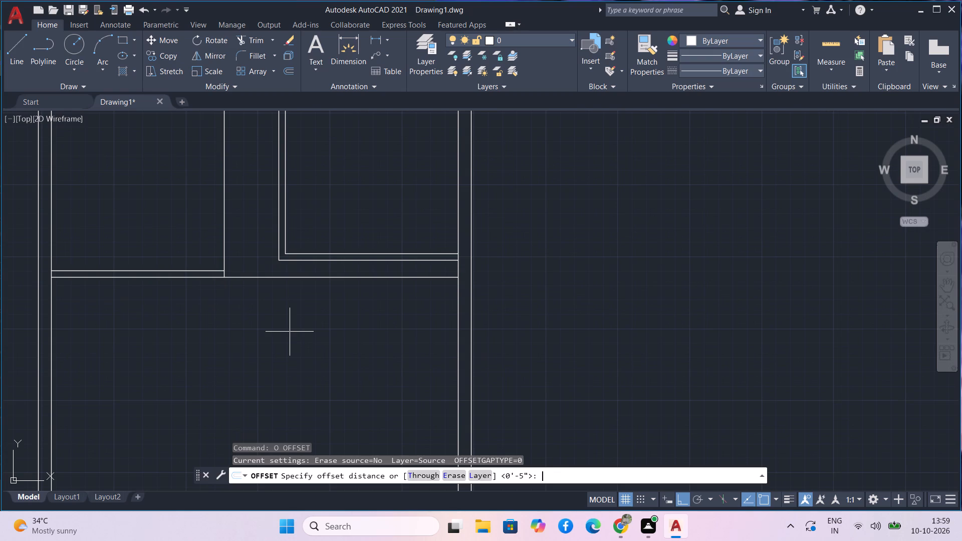
{"action": "type", "text": "18"}
{"action": "key", "text": "BackSpace"}
{"action": "type", "text": "6'"}
{"action": "key", "text": "Return"}
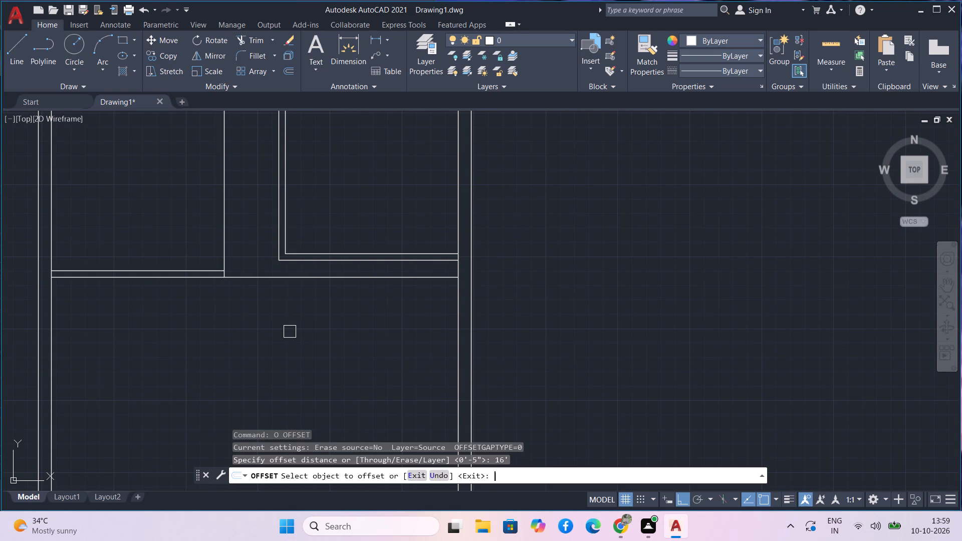
{"action": "left_click", "coordinate": [291, 277]}
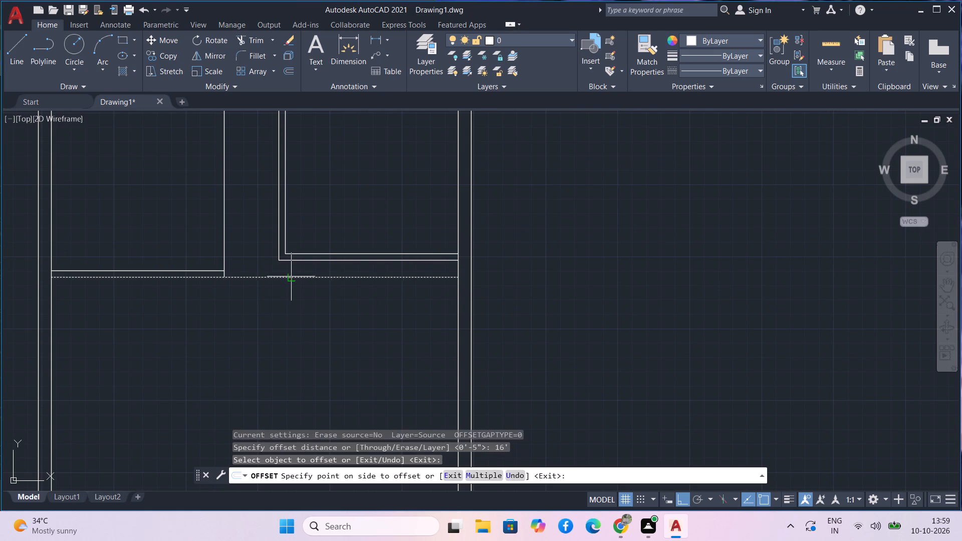
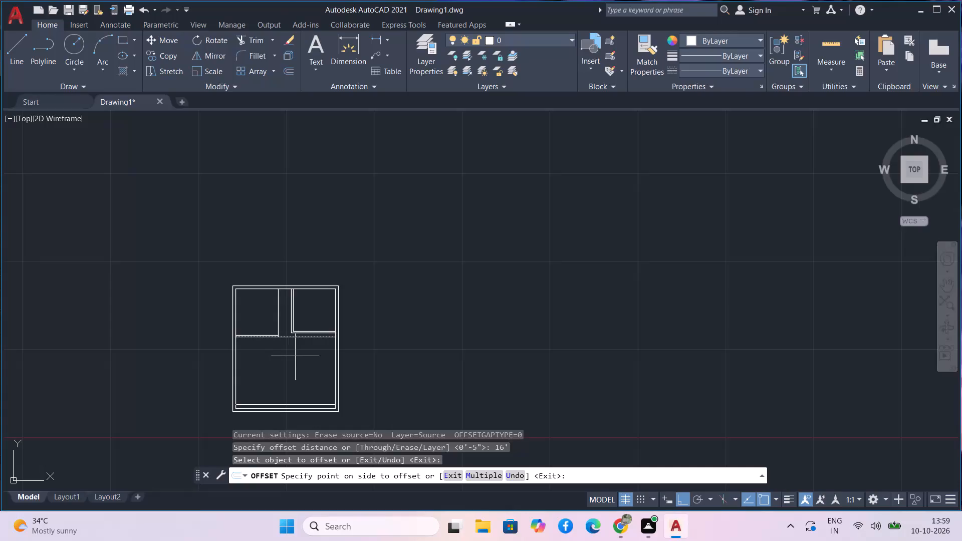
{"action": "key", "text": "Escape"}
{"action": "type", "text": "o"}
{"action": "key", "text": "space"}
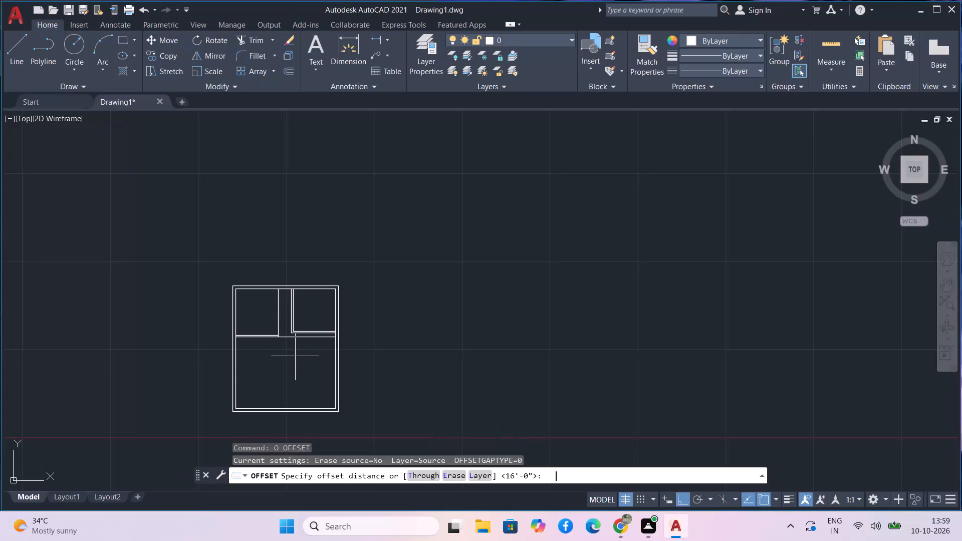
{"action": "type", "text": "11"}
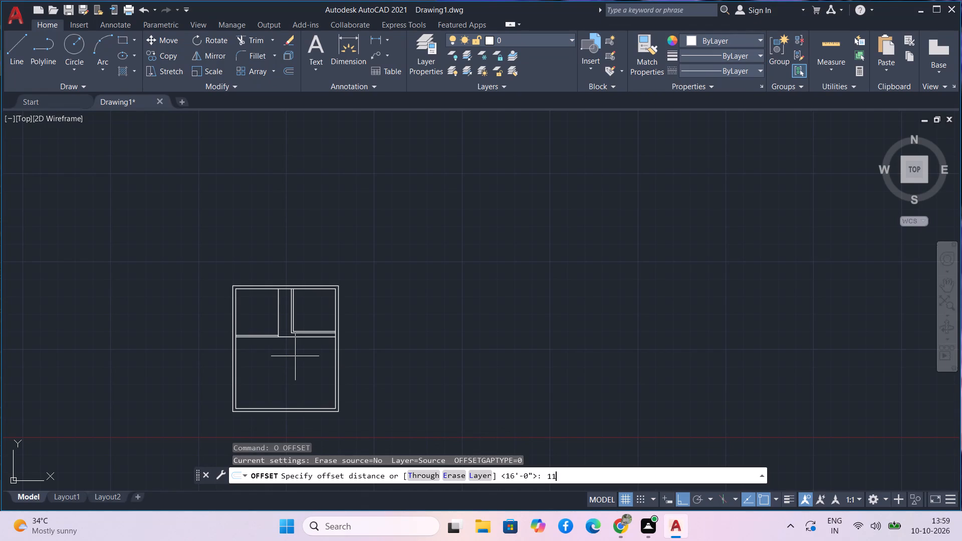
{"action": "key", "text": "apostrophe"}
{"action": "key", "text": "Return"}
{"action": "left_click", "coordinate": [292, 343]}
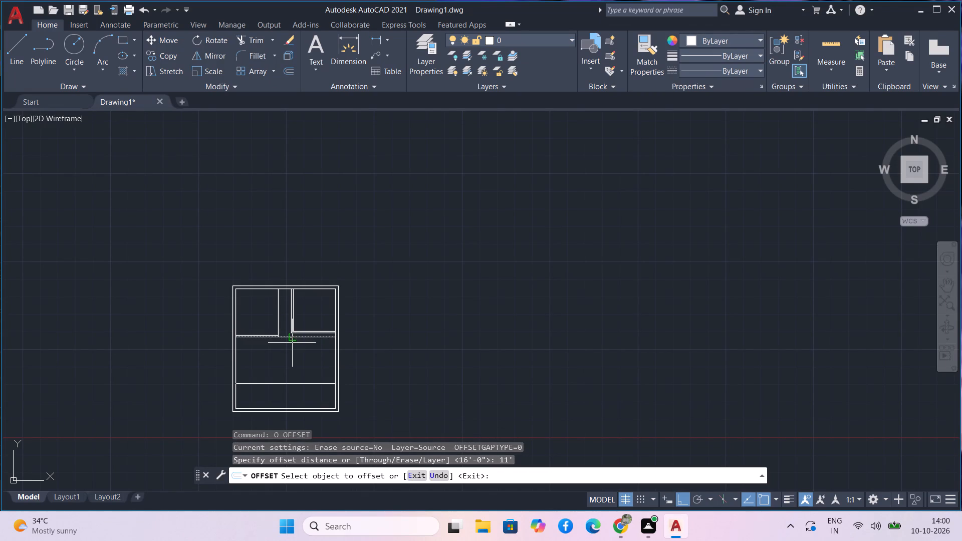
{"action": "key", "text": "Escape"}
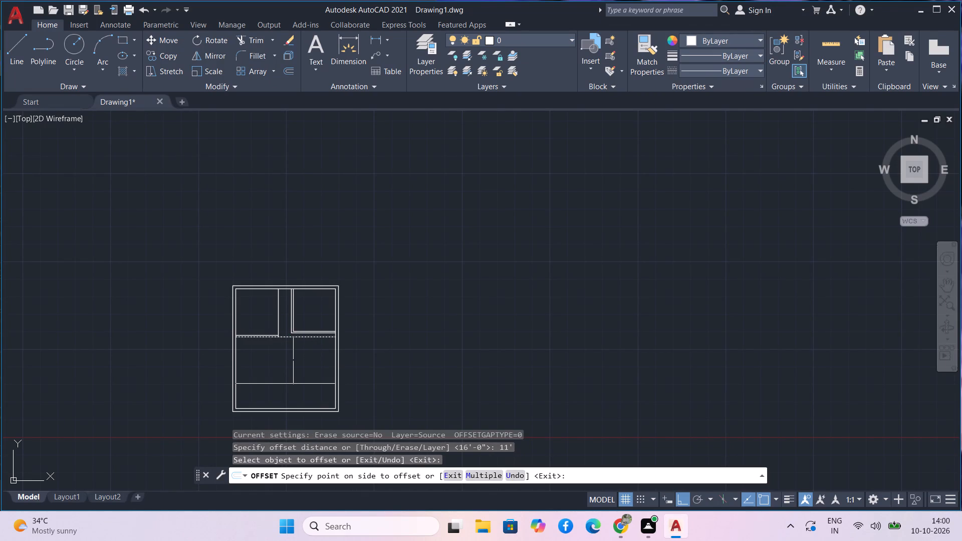
Offset the full-width horizontal partition line below the two upper rooms downward by 9'.
{"action": "type", "text": "o"}
{"action": "key", "text": "space"}
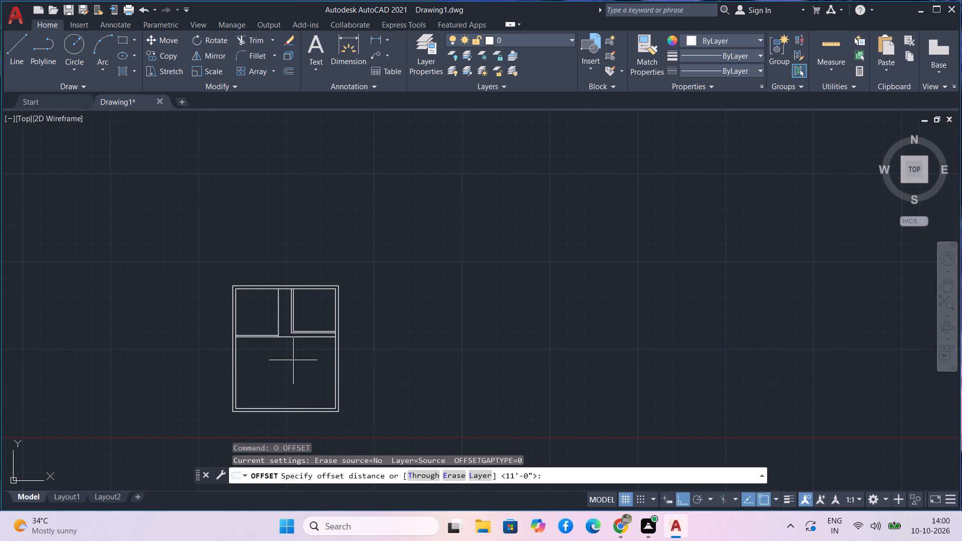
{"action": "type", "text": "9'"}
{"action": "key", "text": "Return"}
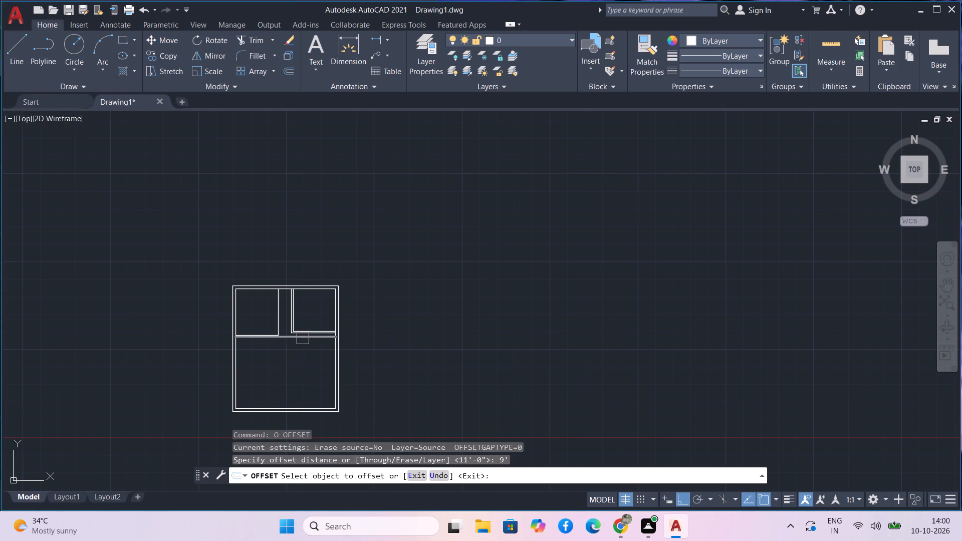
{"action": "left_click", "coordinate": [303, 338]}
{"action": "left_click", "coordinate": [302, 362]}
{"action": "key", "text": "Escape"}
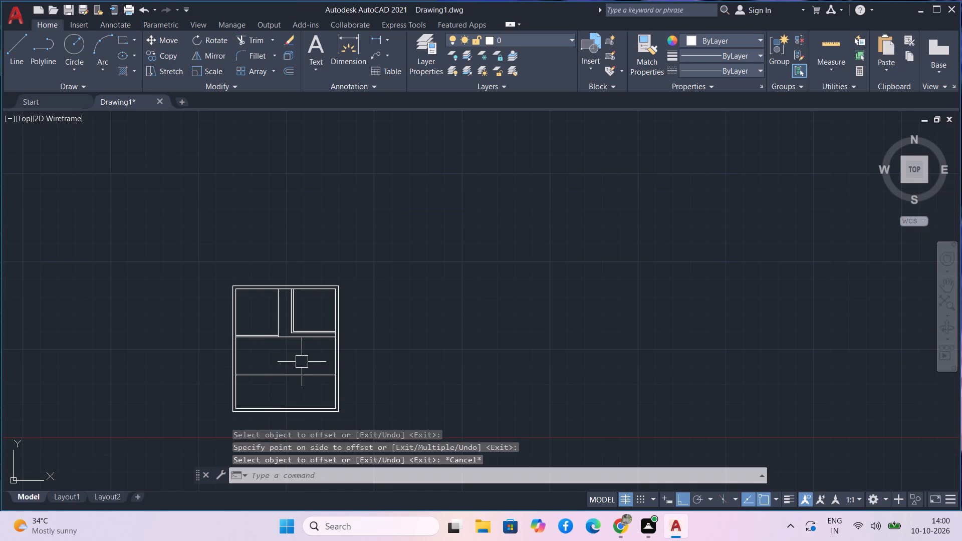
Offset the new lower horizontal line downward by 4.5" as the partition's second face.
{"action": "middle_click_drag", "start_coordinate": [301, 371], "coordinate": [294, 358]}
{"action": "type", "text": "o"}
{"action": "key", "text": "space"}
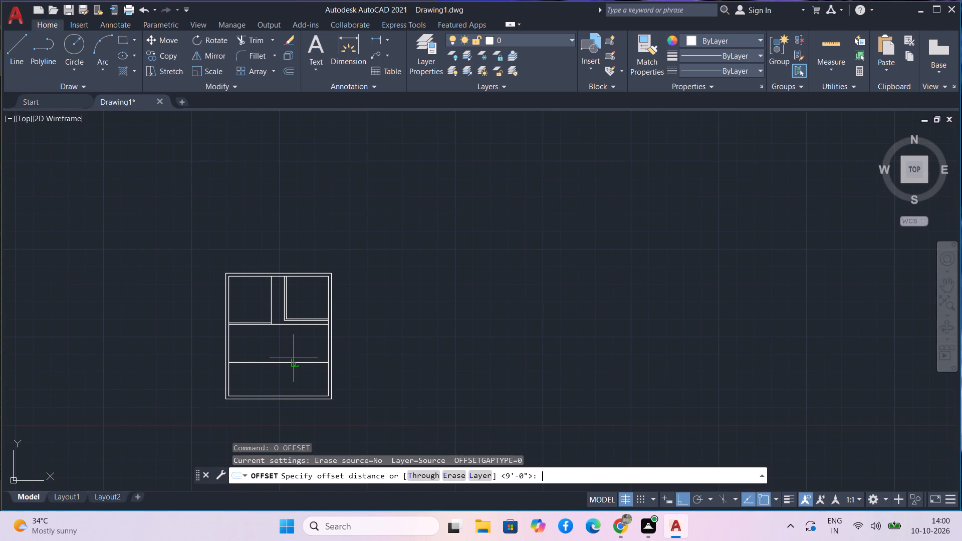
{"action": "type", "text": "4.5"}
{"action": "key", "text": "Return"}
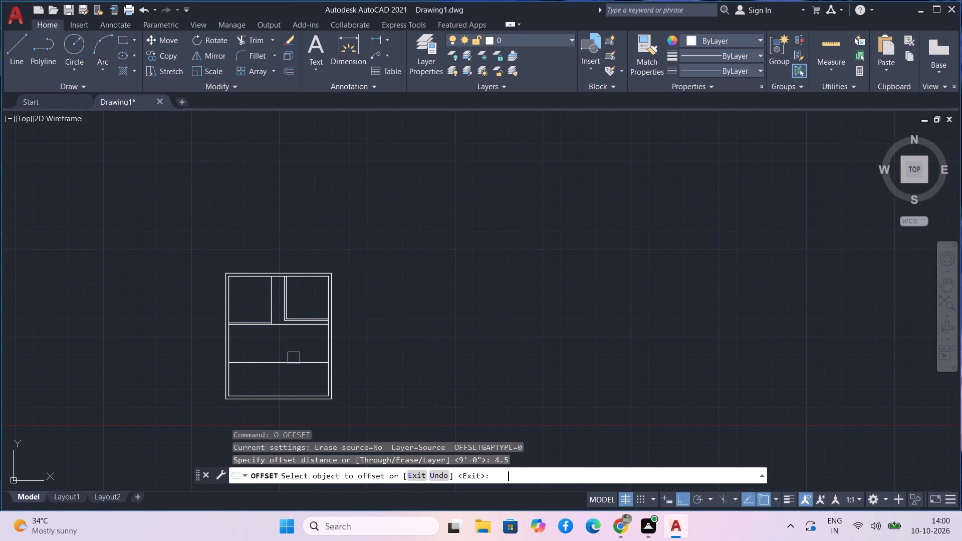
{"action": "left_click", "coordinate": [293, 363]}
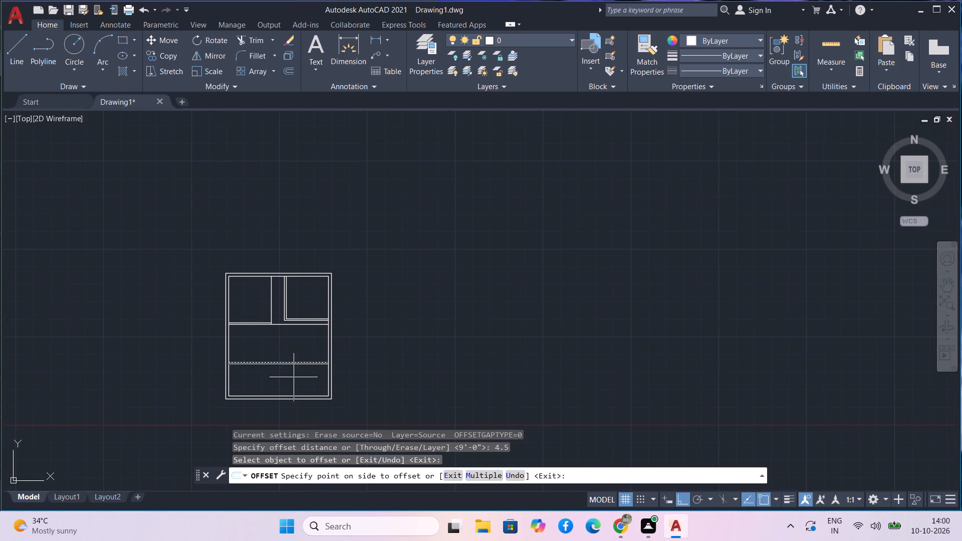
{"action": "left_click", "coordinate": [294, 377]}
{"action": "key", "text": "Escape"}
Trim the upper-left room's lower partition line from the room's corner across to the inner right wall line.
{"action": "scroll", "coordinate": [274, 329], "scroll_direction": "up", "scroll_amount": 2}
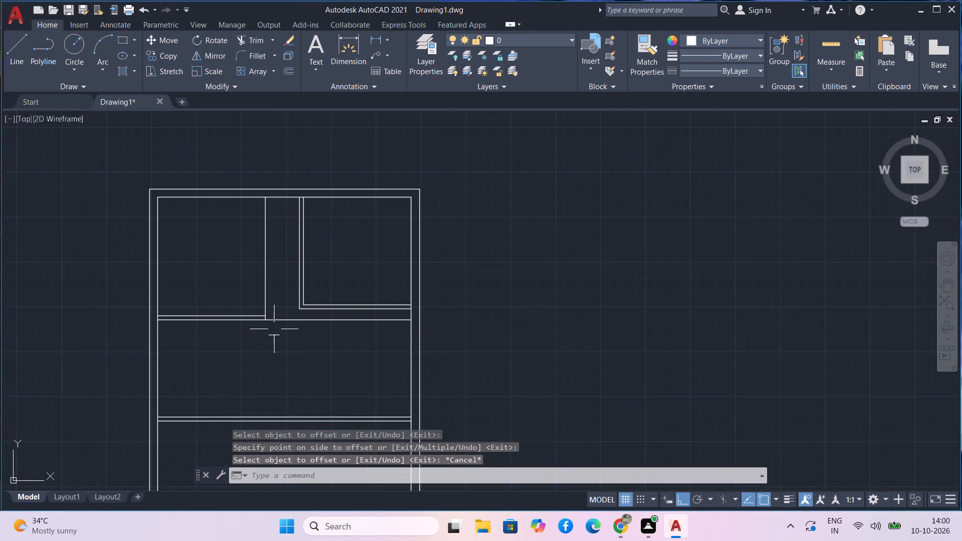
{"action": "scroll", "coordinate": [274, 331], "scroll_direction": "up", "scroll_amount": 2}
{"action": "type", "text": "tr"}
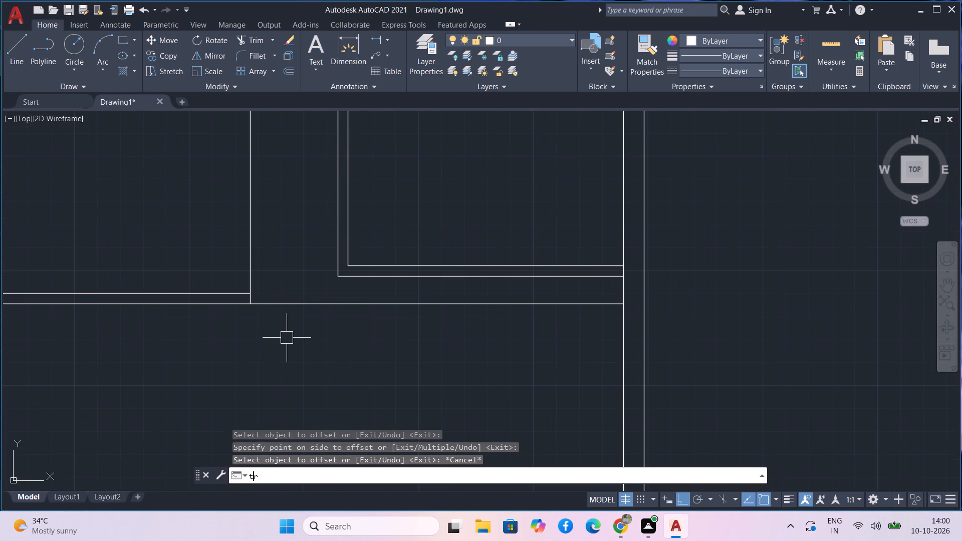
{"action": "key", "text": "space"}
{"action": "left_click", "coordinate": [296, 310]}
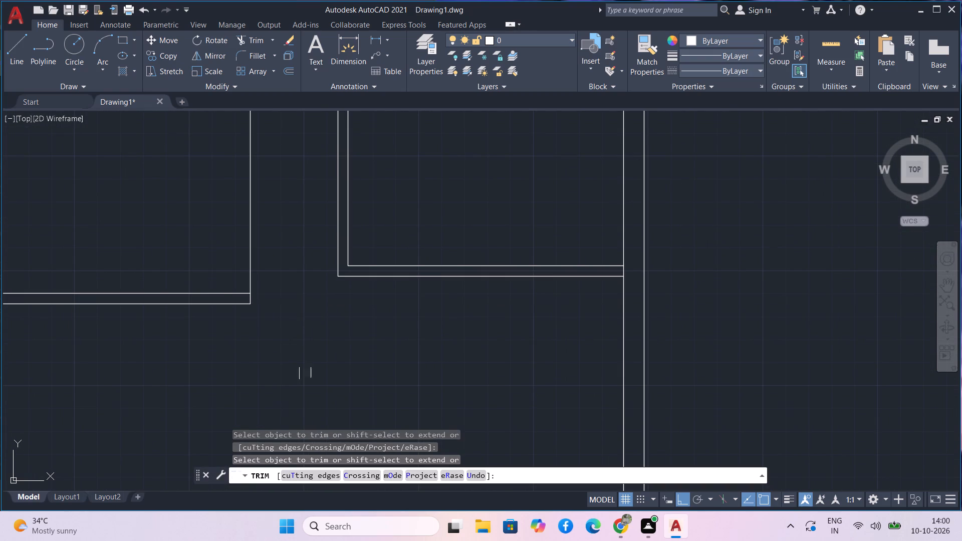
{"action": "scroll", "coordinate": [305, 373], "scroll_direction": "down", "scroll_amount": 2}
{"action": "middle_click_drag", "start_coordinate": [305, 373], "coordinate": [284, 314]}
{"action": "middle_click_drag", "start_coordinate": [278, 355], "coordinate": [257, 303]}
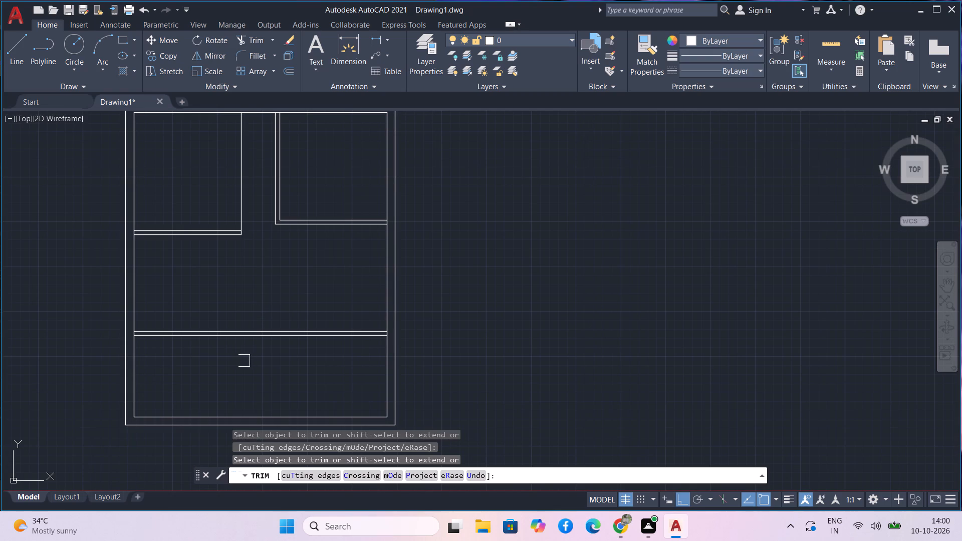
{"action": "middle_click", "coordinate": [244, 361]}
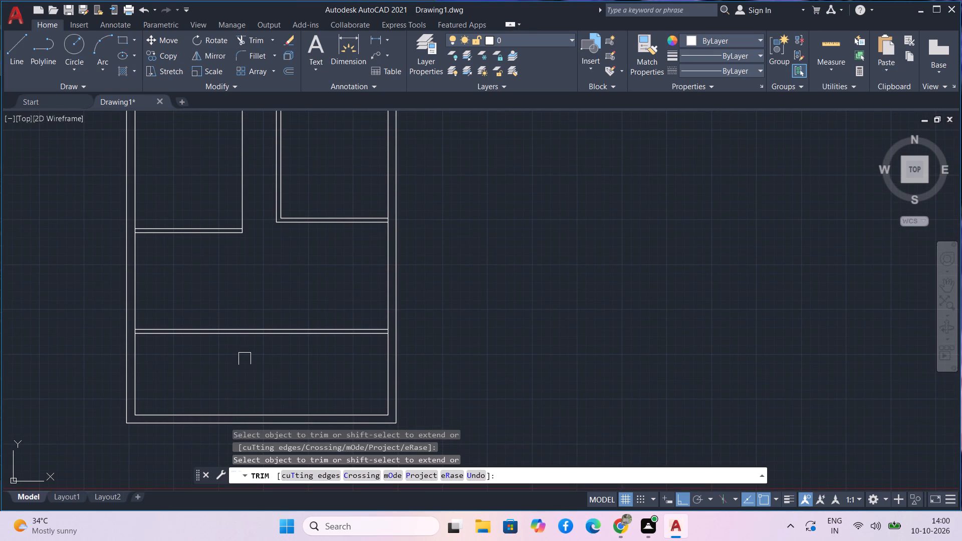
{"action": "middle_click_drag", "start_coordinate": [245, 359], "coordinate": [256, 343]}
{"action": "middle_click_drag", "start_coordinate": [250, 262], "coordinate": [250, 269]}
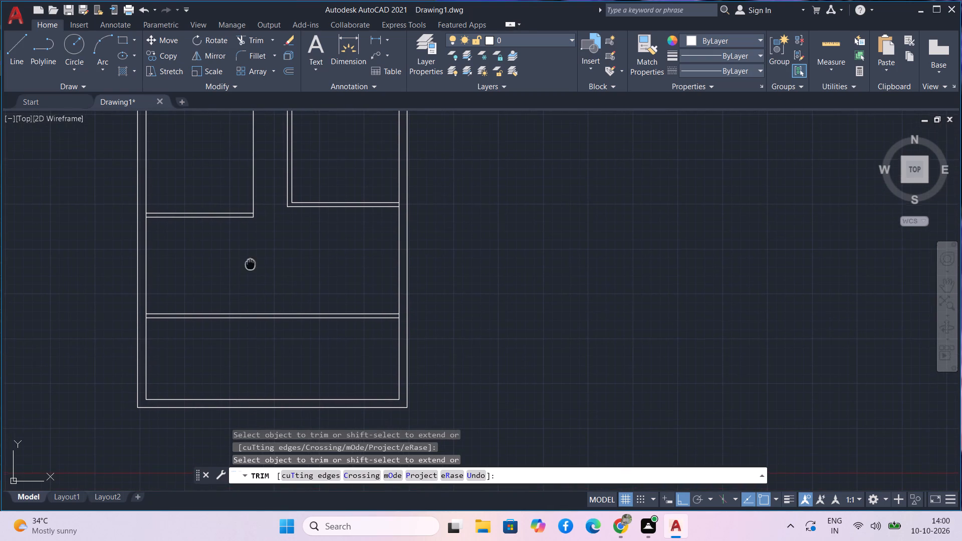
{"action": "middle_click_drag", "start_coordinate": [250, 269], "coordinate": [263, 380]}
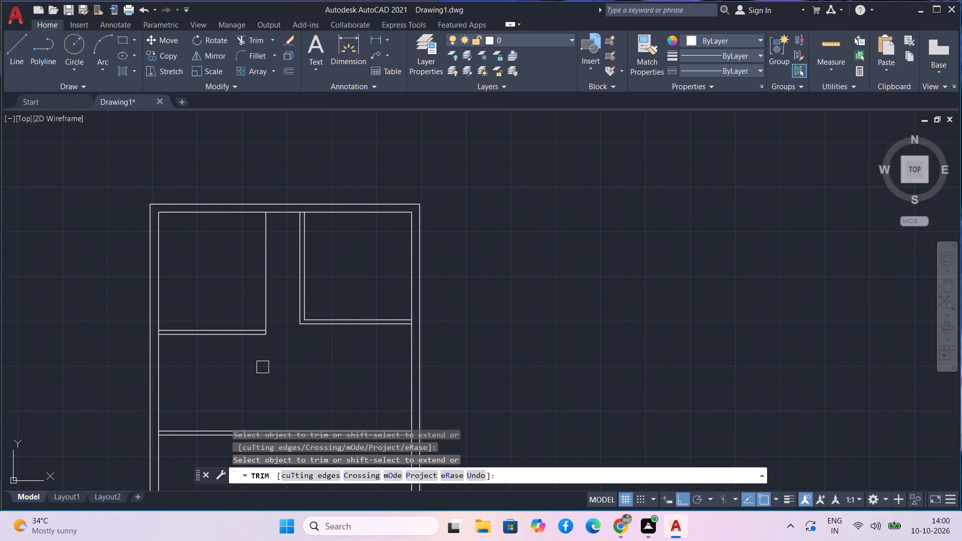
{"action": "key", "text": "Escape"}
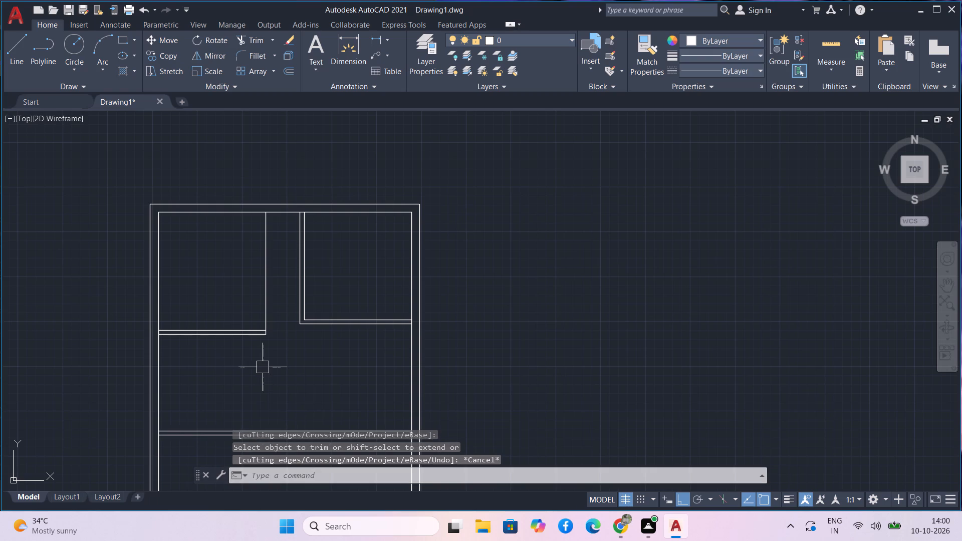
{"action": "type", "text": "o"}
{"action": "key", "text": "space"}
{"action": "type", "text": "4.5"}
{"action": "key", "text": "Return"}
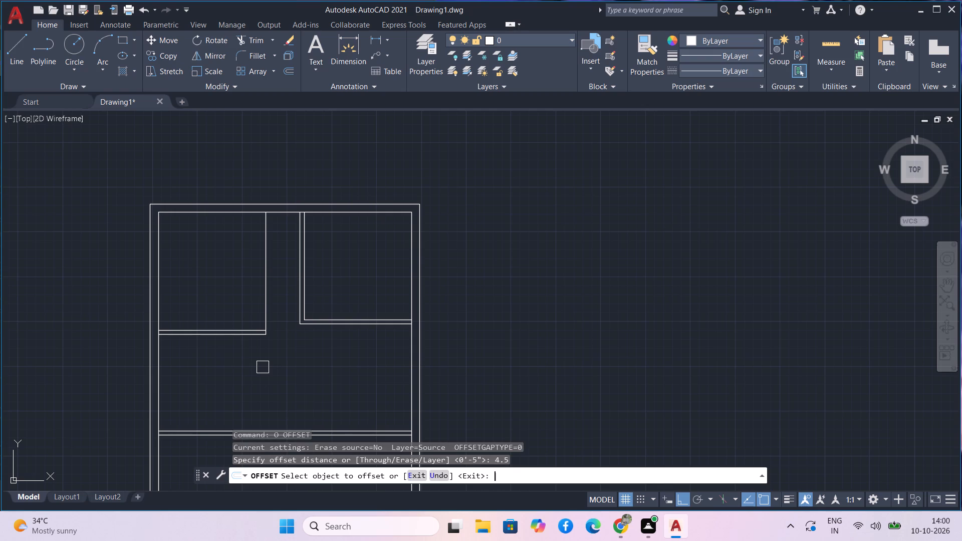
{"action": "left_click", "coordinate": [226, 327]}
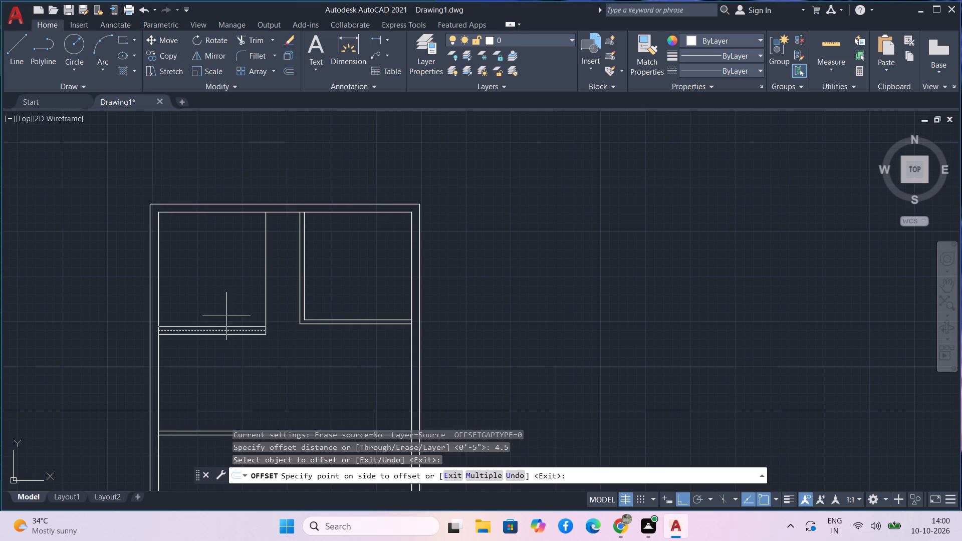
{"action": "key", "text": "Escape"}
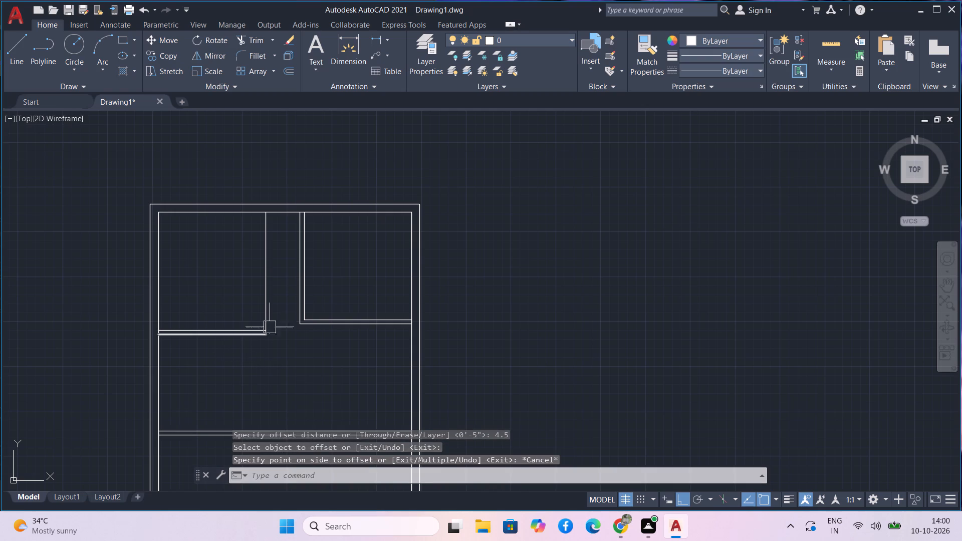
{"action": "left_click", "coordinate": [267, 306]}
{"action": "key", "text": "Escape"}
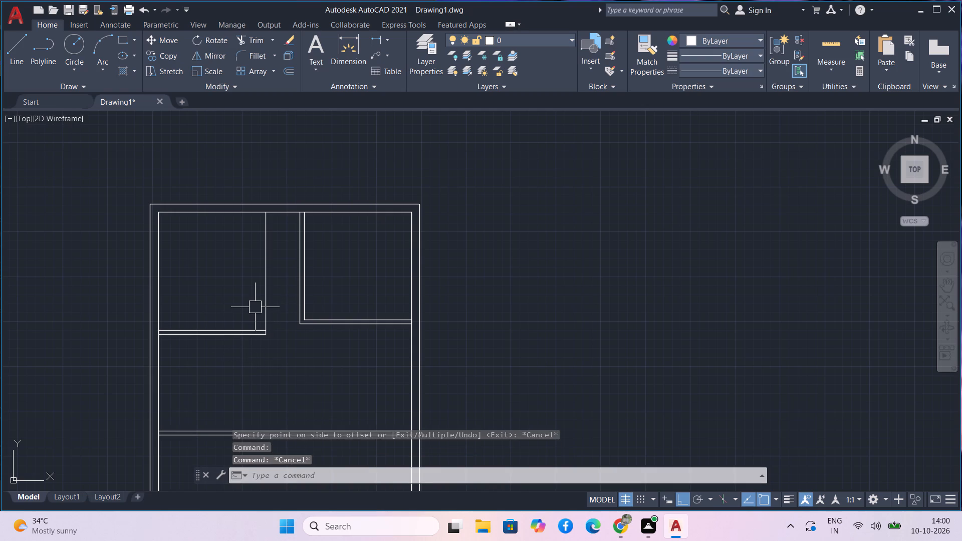
Offset the upper-left room's vertical partition line by 4.5" toward the inside of that room.
{"action": "type", "text": "o"}
{"action": "key", "text": "space"}
{"action": "key", "text": "Return"}
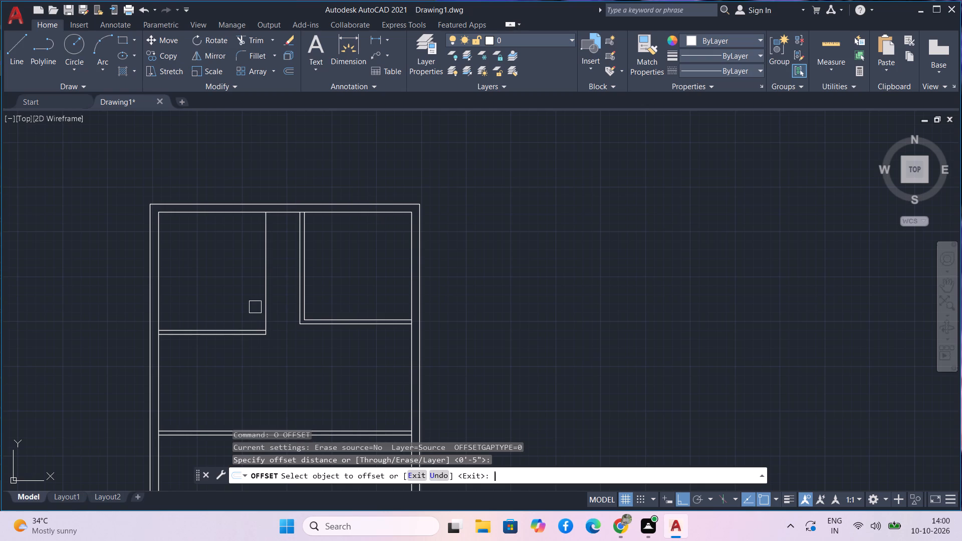
{"action": "type", "text": "4."}
{"action": "type", "text": "5"}
{"action": "key", "text": "space"}
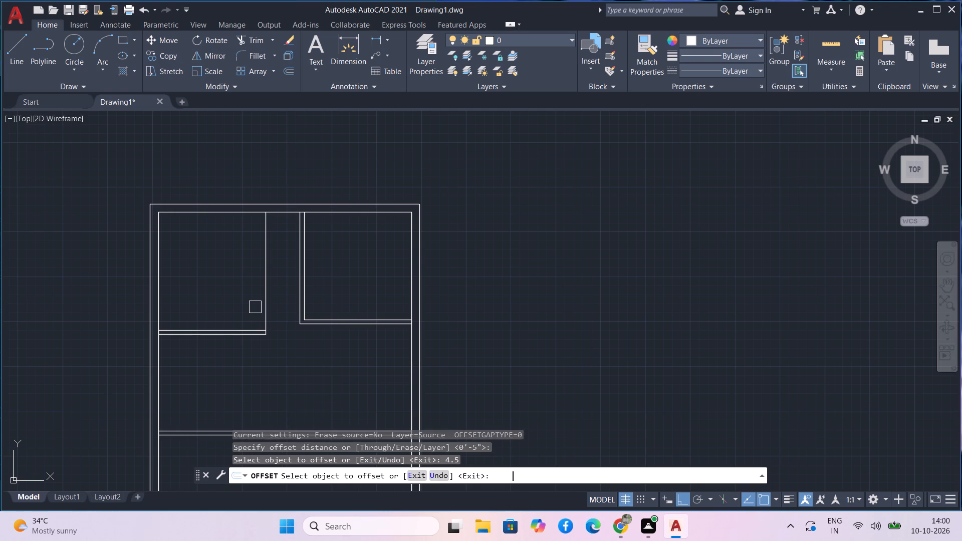
{"action": "left_click", "coordinate": [264, 312]}
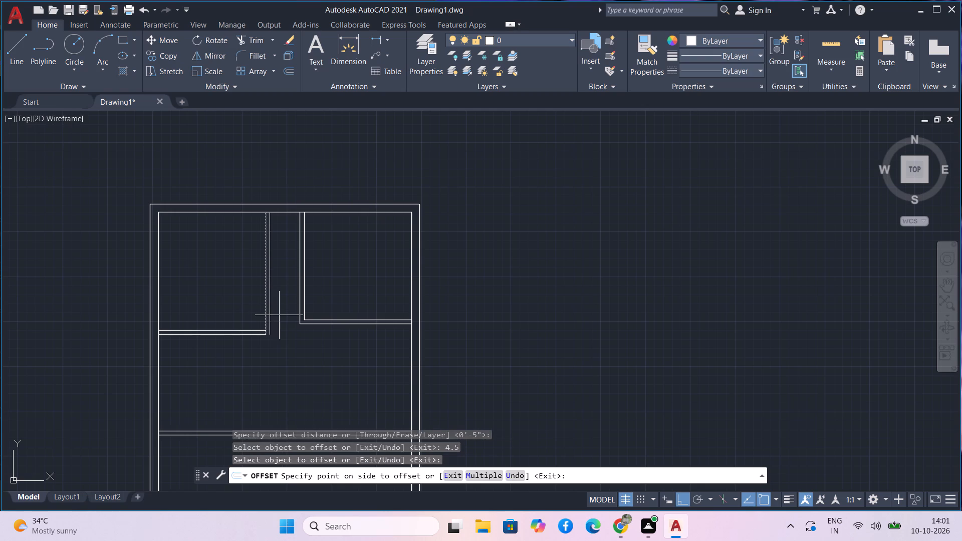
{"action": "left_click", "coordinate": [250, 321]}
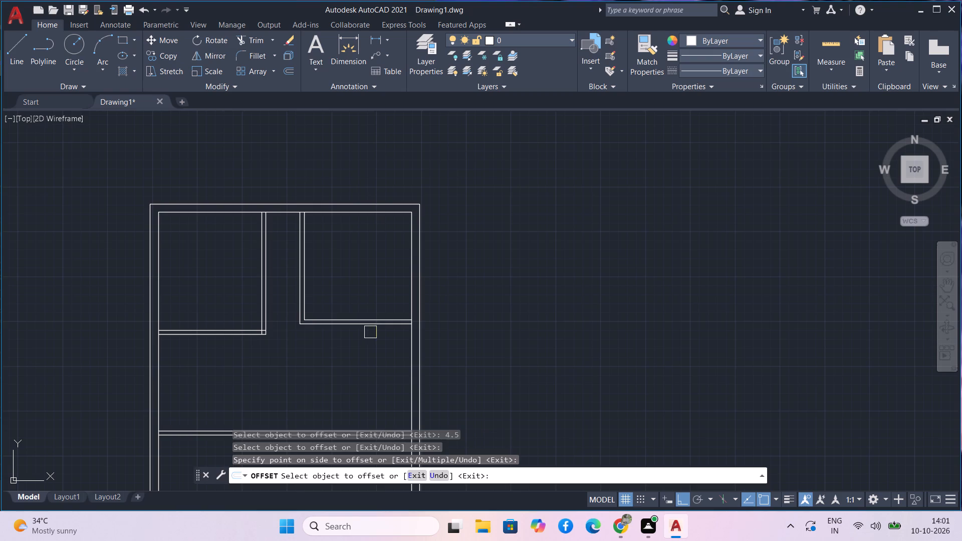
{"action": "key", "text": "Escape"}
Extend the lower line of the upper-left room's horizontal partition rightward to the inner right wall line.
{"action": "scroll", "coordinate": [276, 392], "scroll_direction": "down", "scroll_amount": 2}
{"action": "middle_click_drag", "start_coordinate": [272, 378], "coordinate": [255, 323]}
{"action": "scroll", "coordinate": [257, 324], "scroll_direction": "up", "scroll_amount": 3}
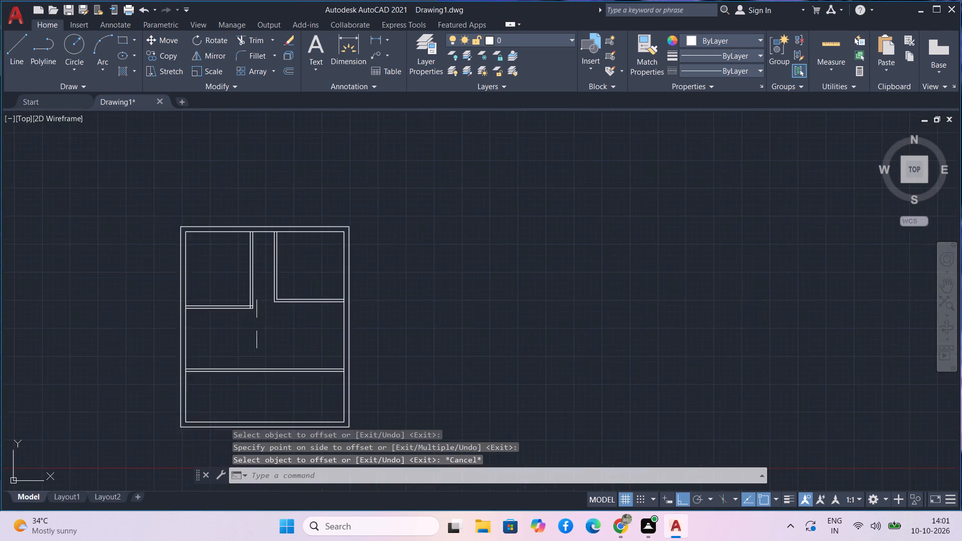
{"action": "scroll", "coordinate": [256, 306], "scroll_direction": "up", "scroll_amount": 2}
{"action": "scroll", "coordinate": [260, 325], "scroll_direction": "down", "scroll_amount": 5}
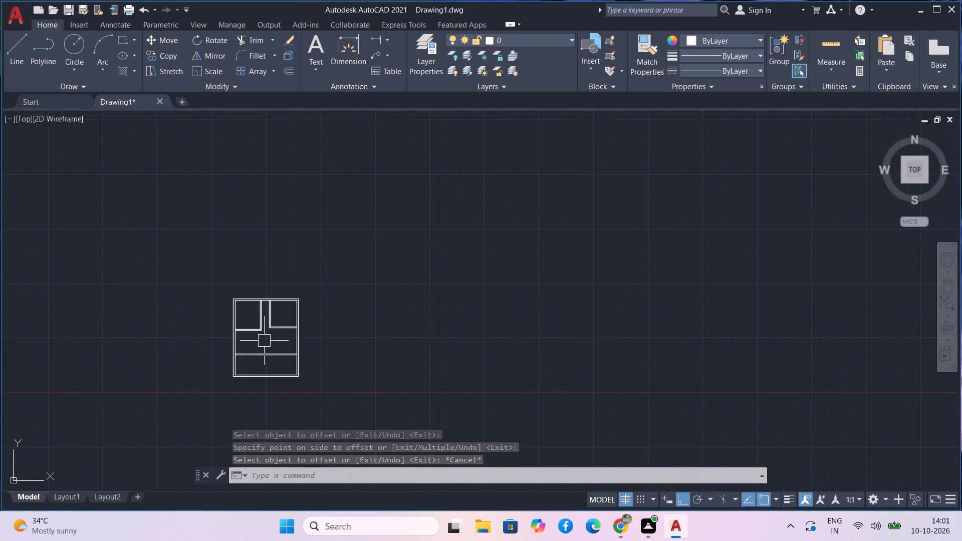
{"action": "scroll", "coordinate": [264, 341], "scroll_direction": "up", "scroll_amount": 1}
{"action": "middle_click_drag", "start_coordinate": [278, 380], "coordinate": [238, 336]}
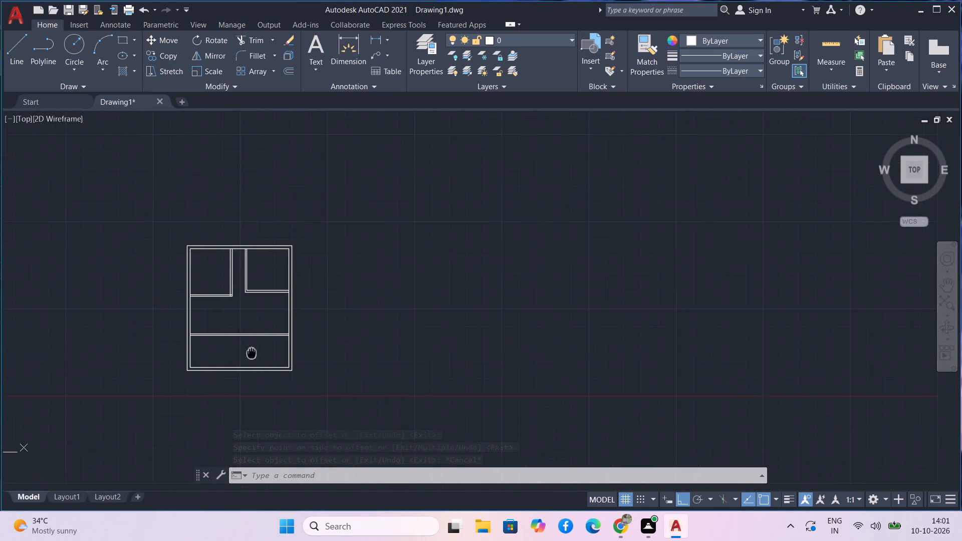
{"action": "middle_click_drag", "start_coordinate": [238, 336], "coordinate": [223, 313]}
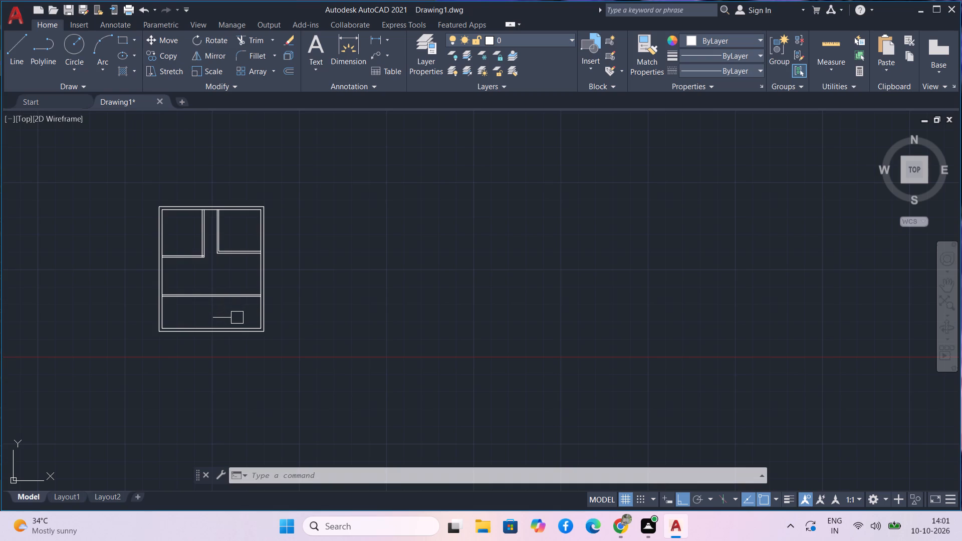
{"action": "key", "text": "Escape"}
{"action": "type", "text": "ec"}
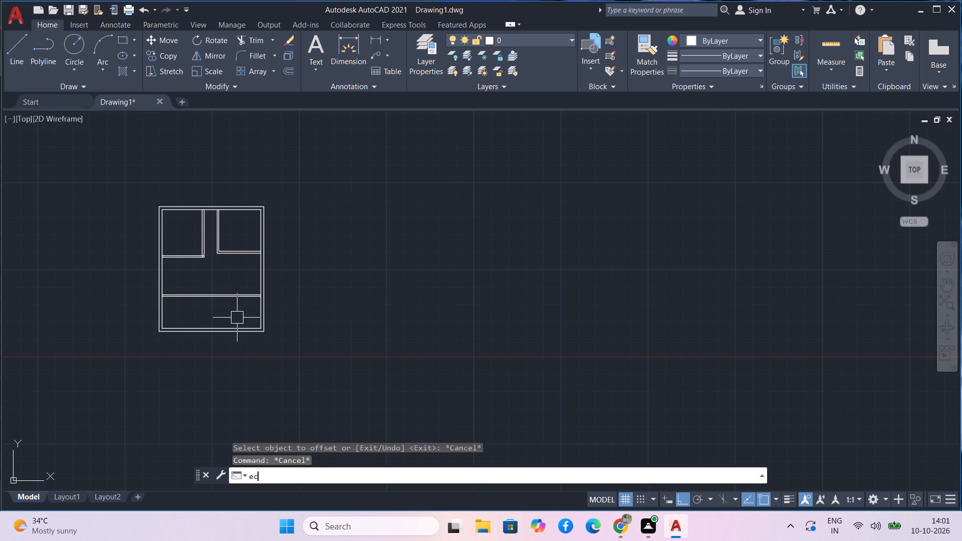
{"action": "key", "text": "BackSpace"}
{"action": "key", "text": "x"}
{"action": "key", "text": "space"}
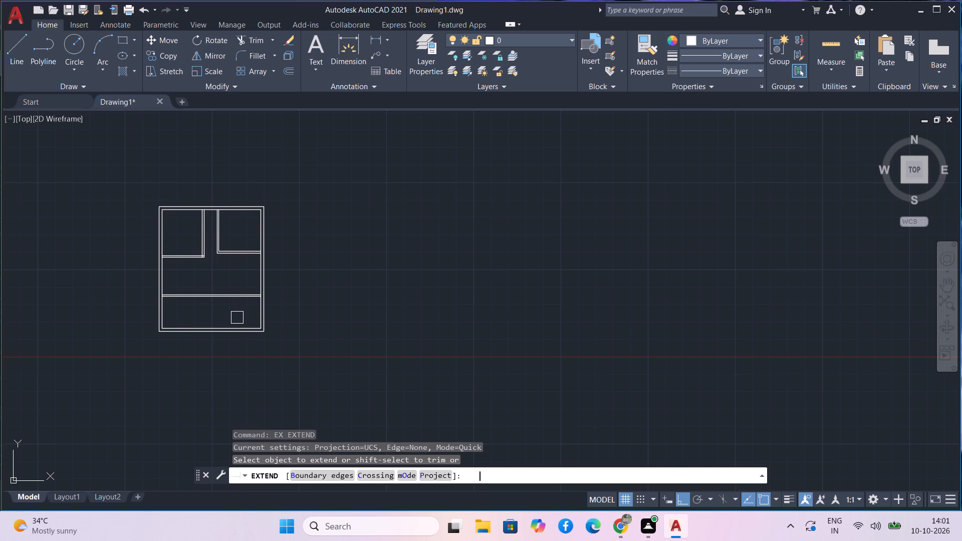
{"action": "scroll", "coordinate": [216, 263], "scroll_direction": "up", "scroll_amount": 2}
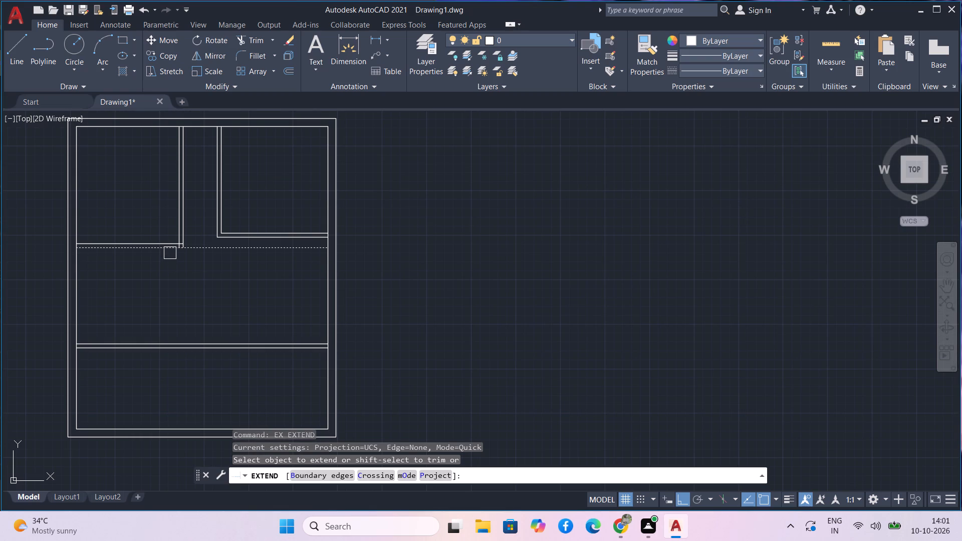
{"action": "left_click", "coordinate": [170, 253]}
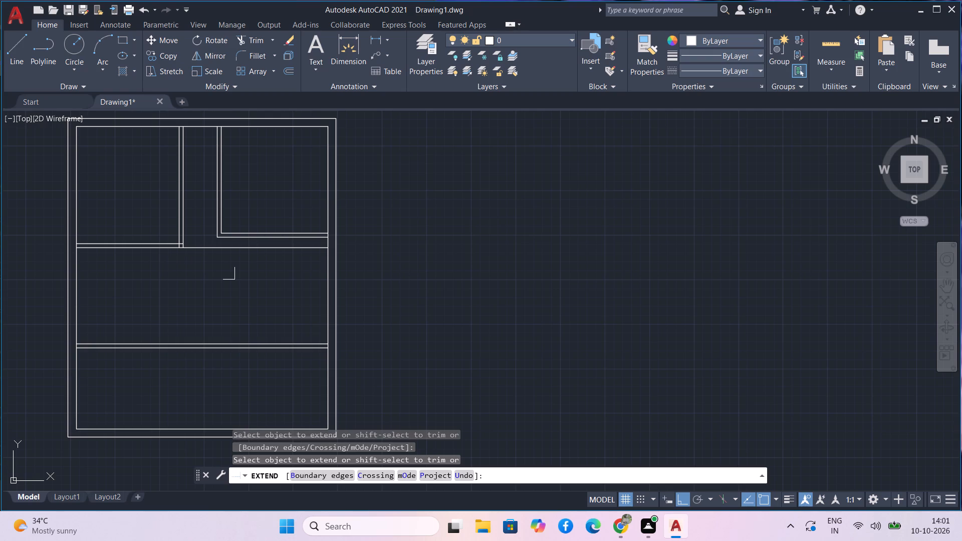
Offset the extended lower line of the upper-left room's horizontal partition downward by 7'.
{"action": "key", "text": "Escape"}
{"action": "type", "text": "o"}
{"action": "key", "text": "space"}
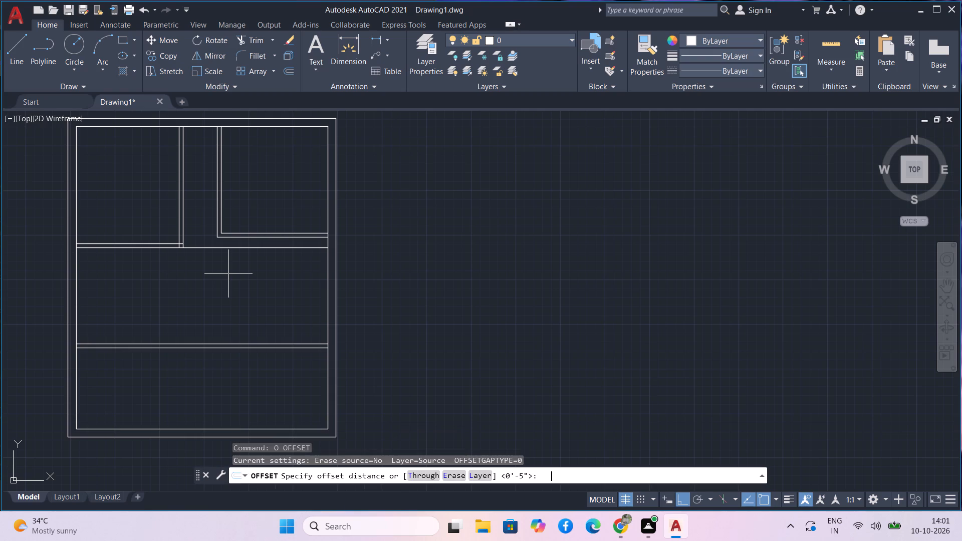
{"action": "type", "text": "7'"}
{"action": "key", "text": "Return"}
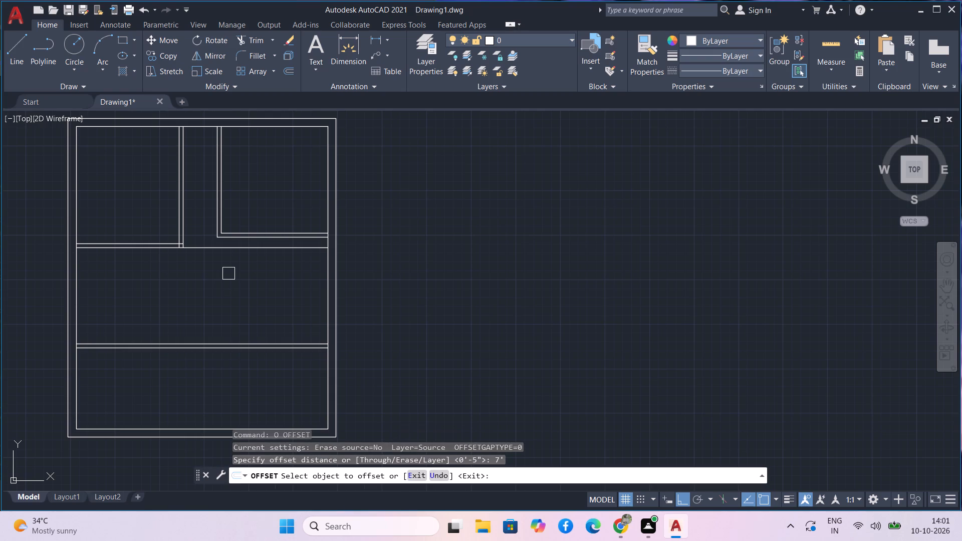
{"action": "left_click", "coordinate": [279, 247]}
{"action": "left_click", "coordinate": [285, 291]}
{"action": "key", "text": "Escape"}
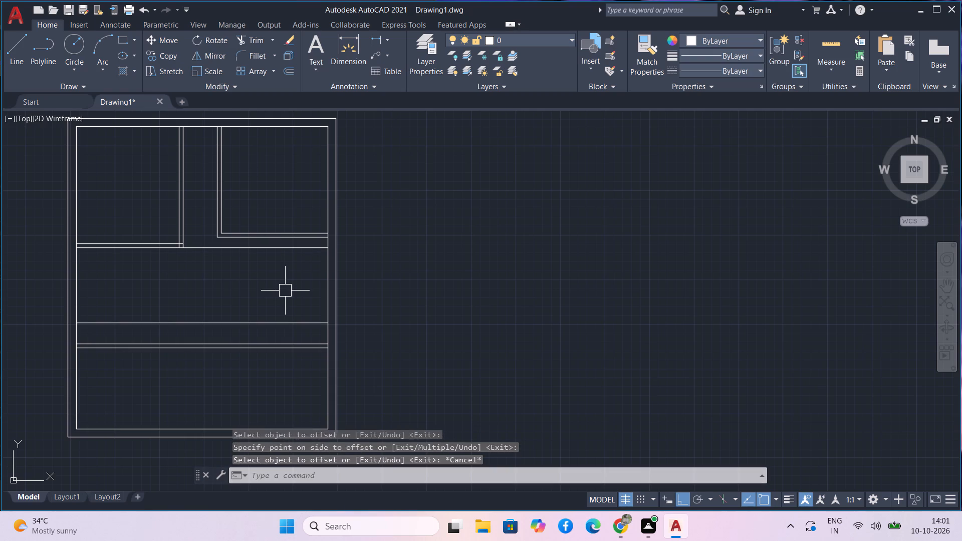
Offset the right inner wall line by 5' toward the inside of the plan.
{"action": "type", "text": "o"}
{"action": "key", "text": "space"}
{"action": "type", "text": "5'"}
{"action": "key", "text": "Return"}
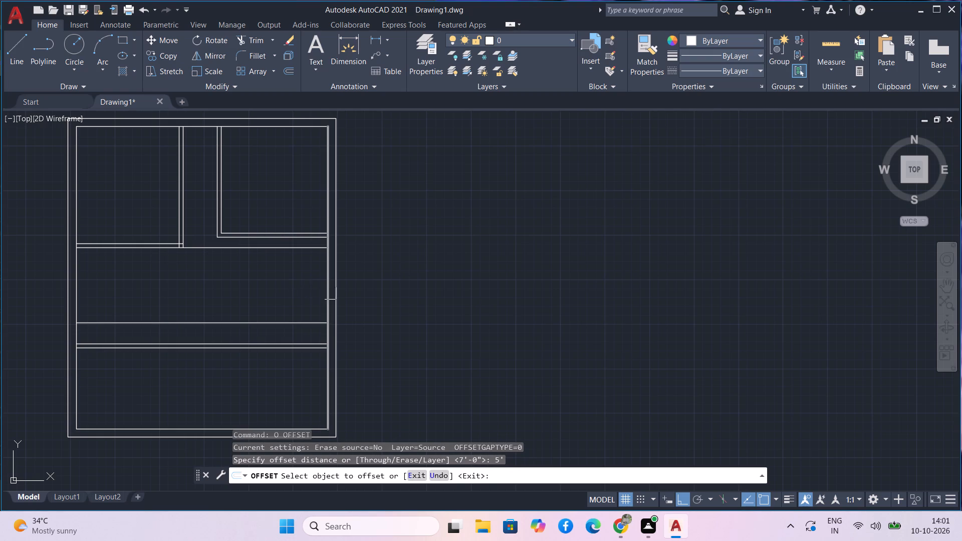
{"action": "left_click", "coordinate": [330, 294]}
{"action": "left_click", "coordinate": [256, 306]}
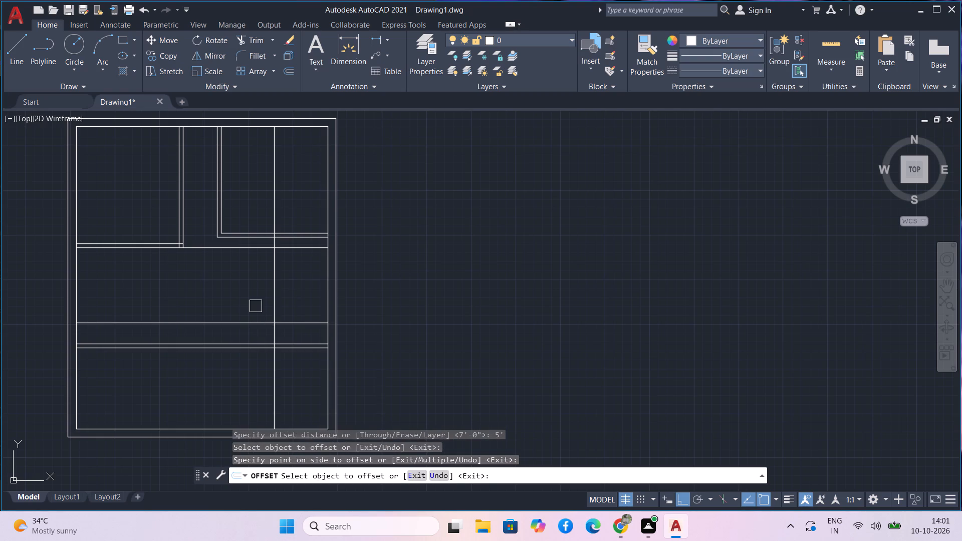
{"action": "key", "text": "Escape"}
Trim the new offset lines and the extended partition line to leave a 5' wide room outline directly beneath the upper-right room.
{"action": "type", "text": "tr"}
{"action": "key", "text": "space"}
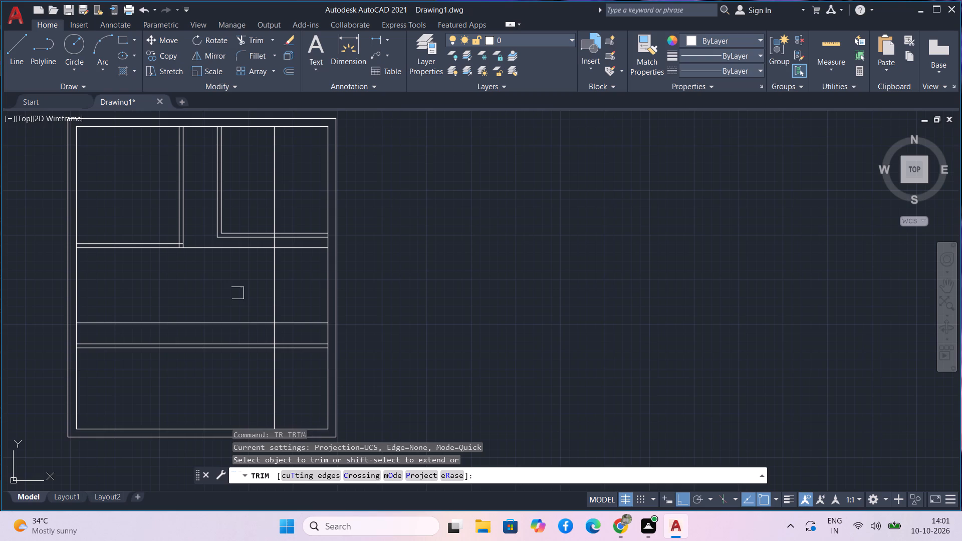
{"action": "left_click", "coordinate": [228, 327]}
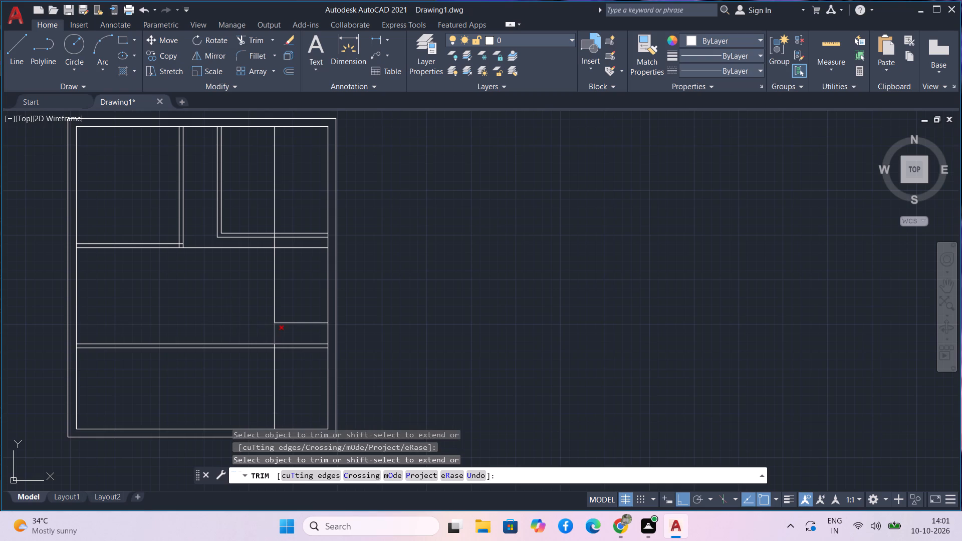
{"action": "left_click", "coordinate": [273, 338]}
{"action": "left_click", "coordinate": [276, 381]}
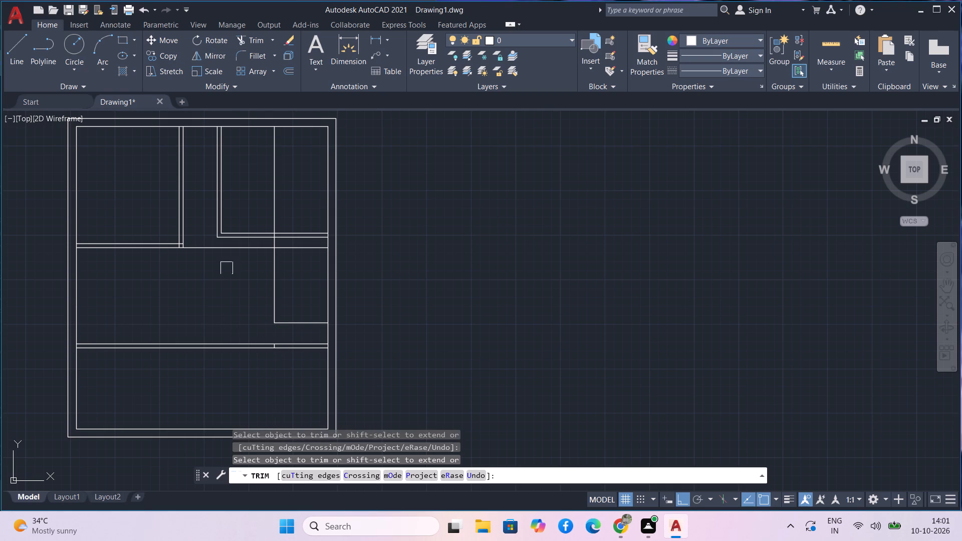
{"action": "left_click", "coordinate": [217, 248]}
{"action": "left_click", "coordinate": [292, 248]}
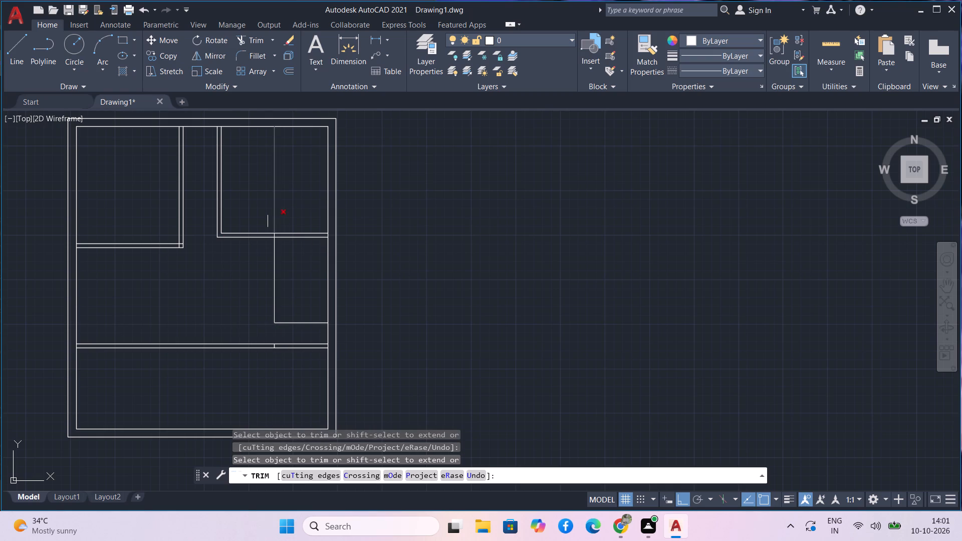
{"action": "left_click", "coordinate": [272, 214]}
{"action": "scroll", "coordinate": [276, 232], "scroll_direction": "up", "scroll_amount": 5}
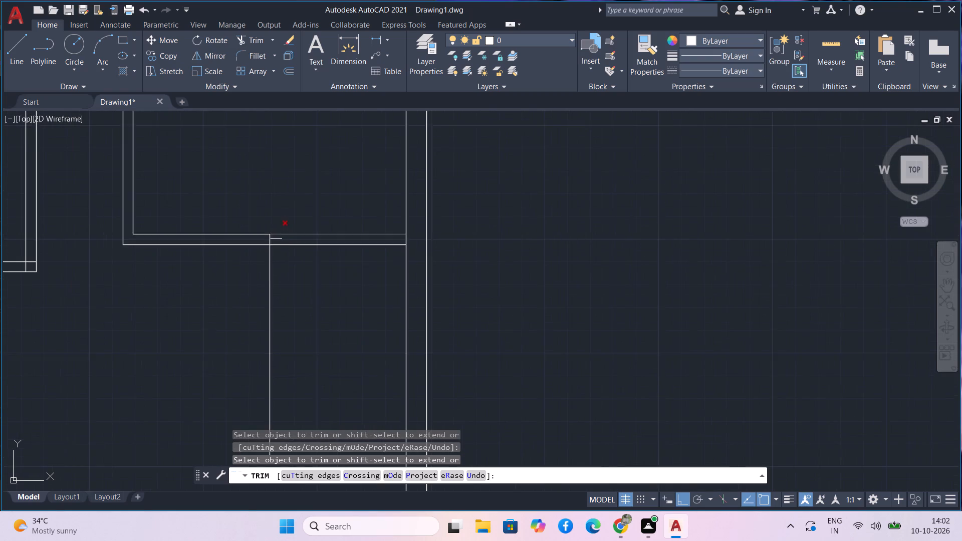
{"action": "scroll", "coordinate": [276, 233], "scroll_direction": "up", "scroll_amount": 1}
{"action": "left_click", "coordinate": [262, 253]}
Trim both lines of the lower horizontal partition between the short vertical stub and the right inner wall.
{"action": "scroll", "coordinate": [260, 253], "scroll_direction": "down", "scroll_amount": 4}
{"action": "scroll", "coordinate": [221, 344], "scroll_direction": "down", "scroll_amount": 1}
{"action": "middle_click_drag", "start_coordinate": [221, 344], "coordinate": [236, 272]}
{"action": "left_click", "coordinate": [272, 336]}
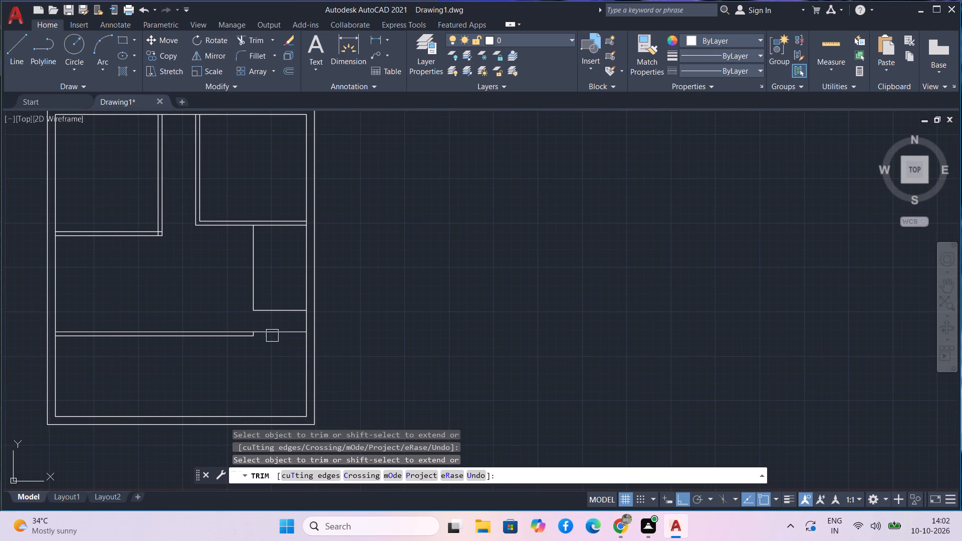
{"action": "left_click", "coordinate": [272, 334]}
{"action": "scroll", "coordinate": [268, 332], "scroll_direction": "up", "scroll_amount": 3}
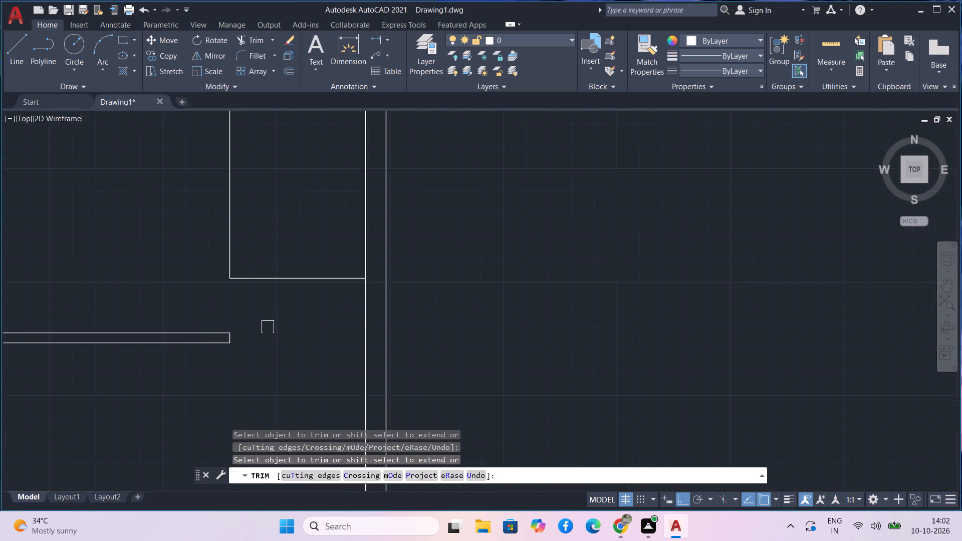
{"action": "scroll", "coordinate": [219, 365], "scroll_direction": "down", "scroll_amount": 3}
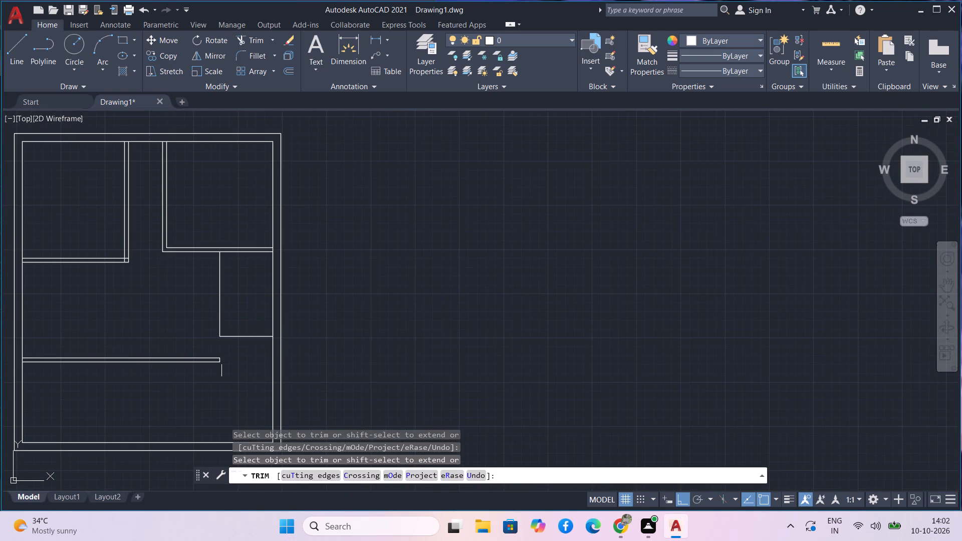
{"action": "middle_click_drag", "start_coordinate": [228, 377], "coordinate": [259, 335]}
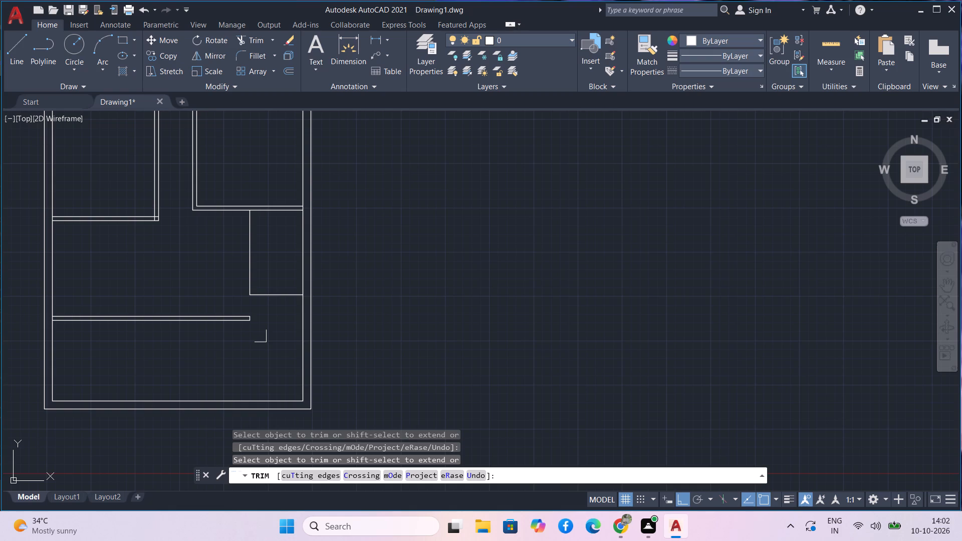
{"action": "key", "text": "Escape"}
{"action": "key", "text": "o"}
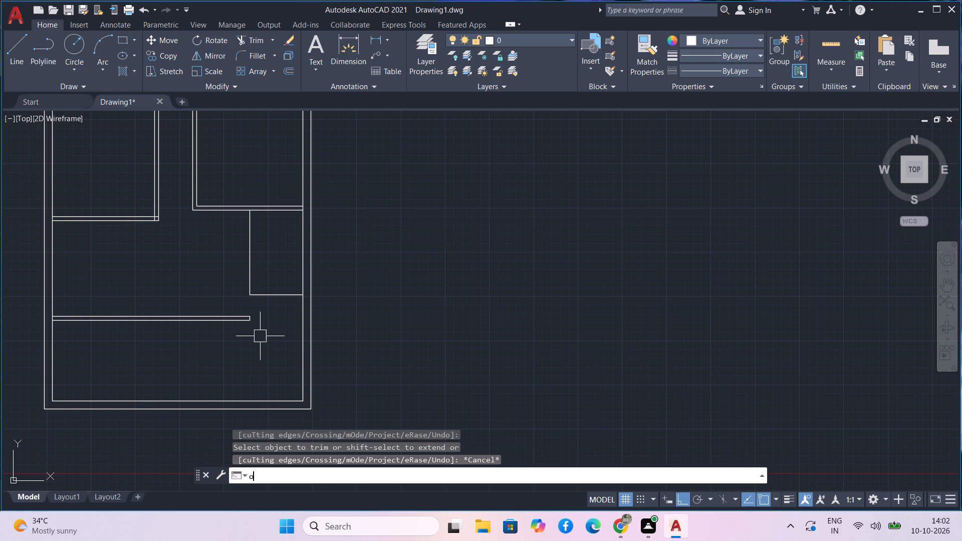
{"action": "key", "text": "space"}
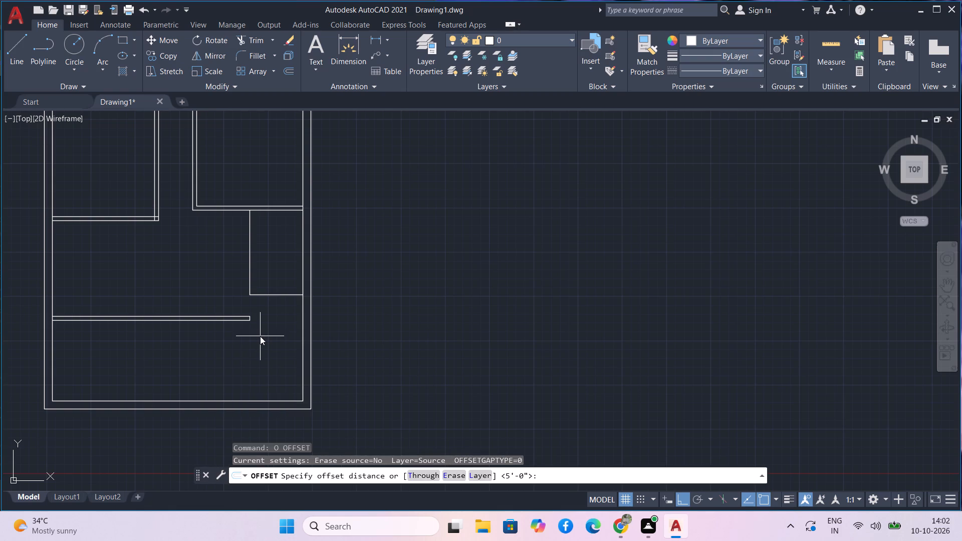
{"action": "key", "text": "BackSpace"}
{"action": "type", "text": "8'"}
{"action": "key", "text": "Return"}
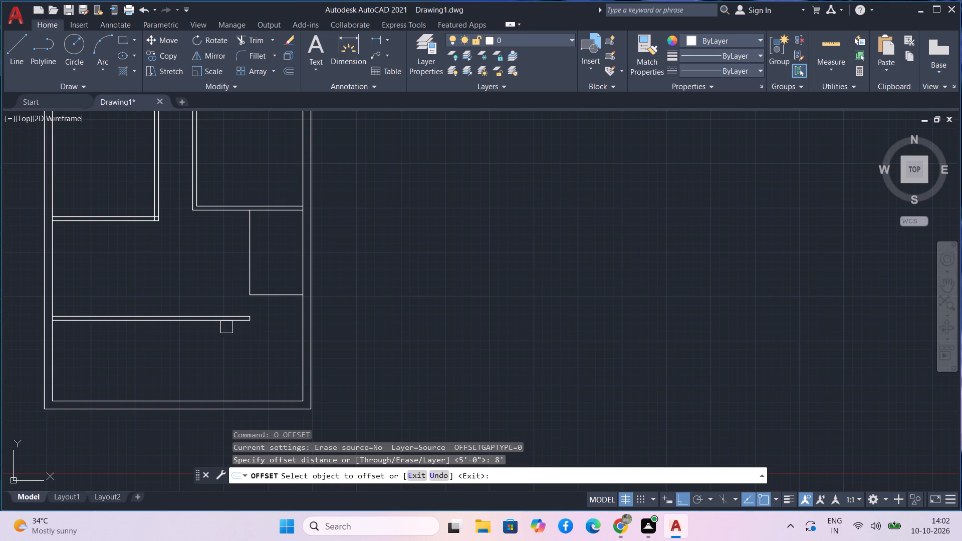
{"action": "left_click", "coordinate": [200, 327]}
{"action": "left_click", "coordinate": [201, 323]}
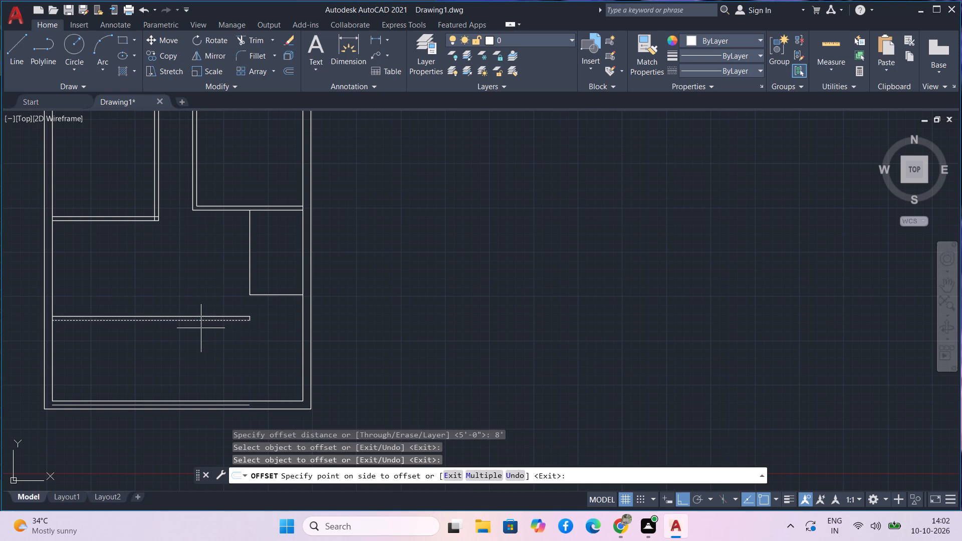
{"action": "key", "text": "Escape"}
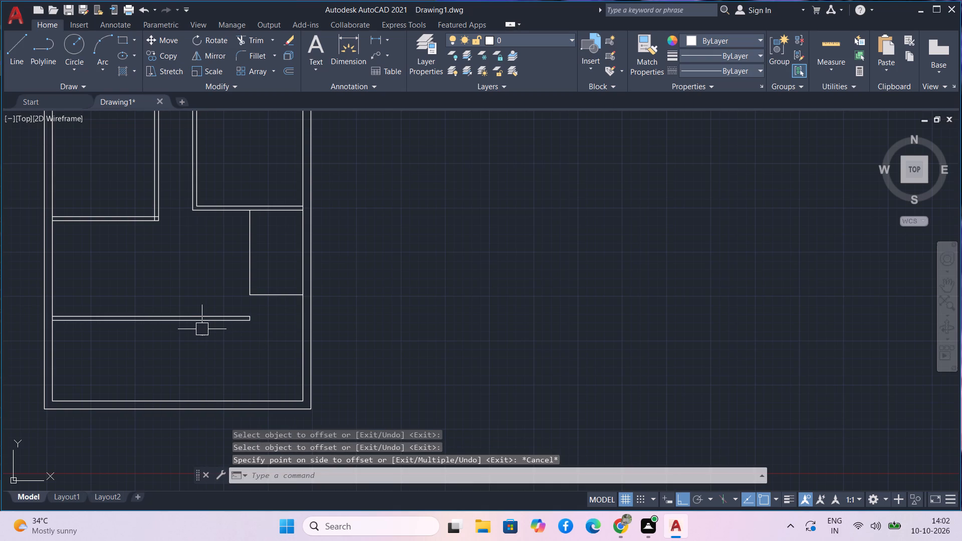
Offset the lower face of the lower horizontal partition downward by 6'.
{"action": "type", "text": "o"}
{"action": "key", "text": "space"}
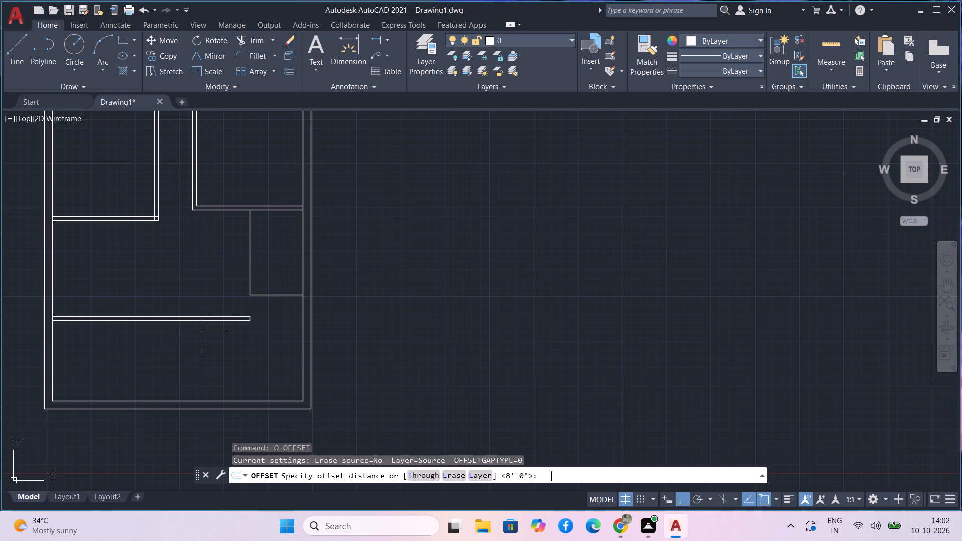
{"action": "key", "text": "6"}
{"action": "key", "text": "apostrophe"}
{"action": "key", "text": "Return"}
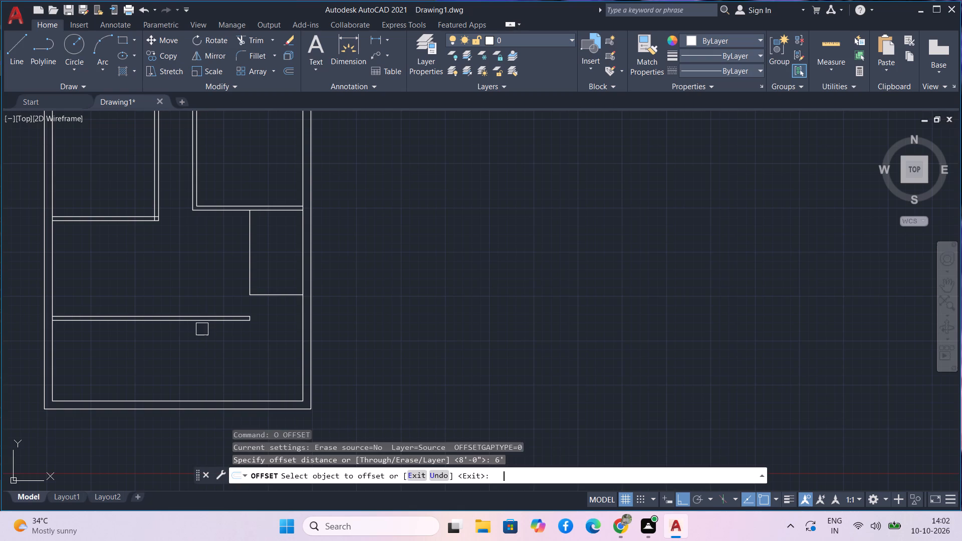
{"action": "left_click", "coordinate": [207, 326]}
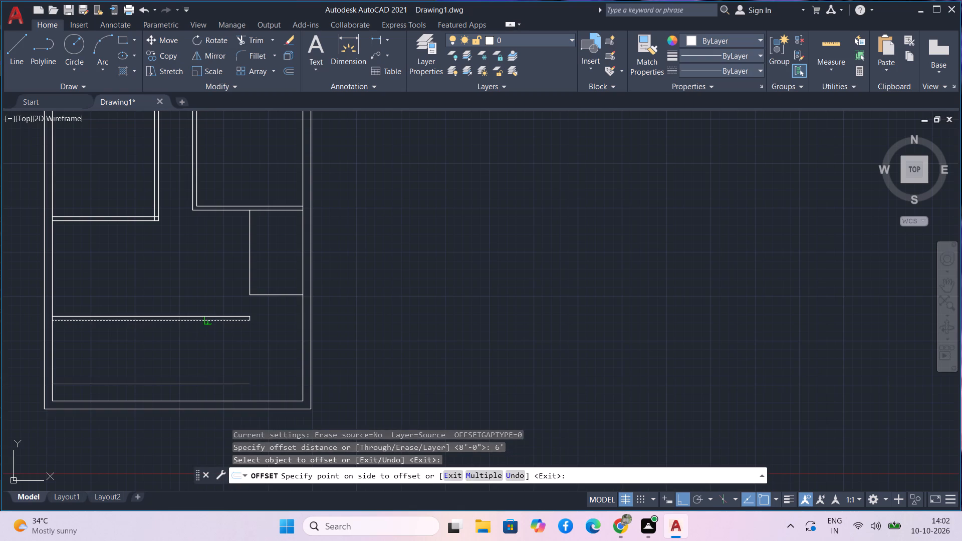
{"action": "left_click", "coordinate": [206, 342]}
{"action": "middle_click_drag", "start_coordinate": [207, 334], "coordinate": [171, 314]}
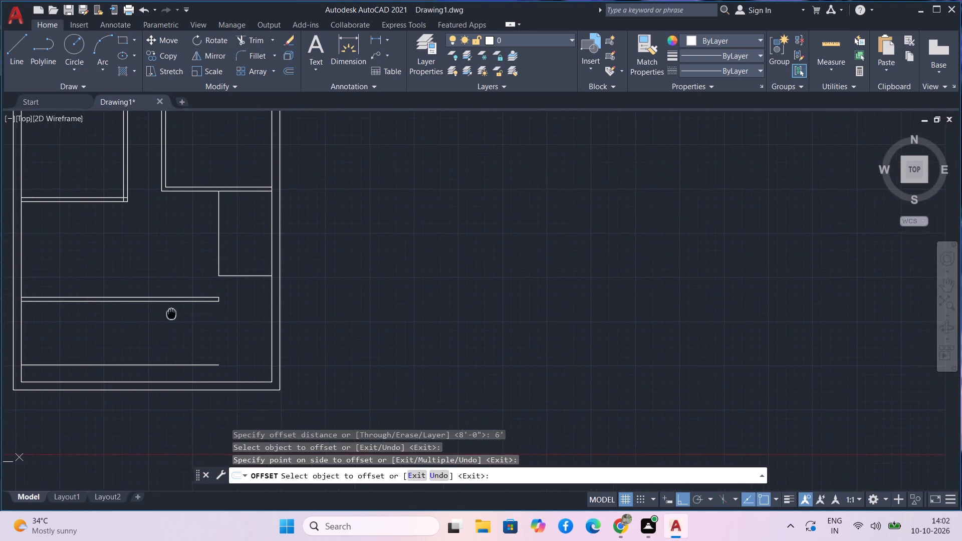
{"action": "middle_click_drag", "start_coordinate": [171, 314], "coordinate": [171, 326]}
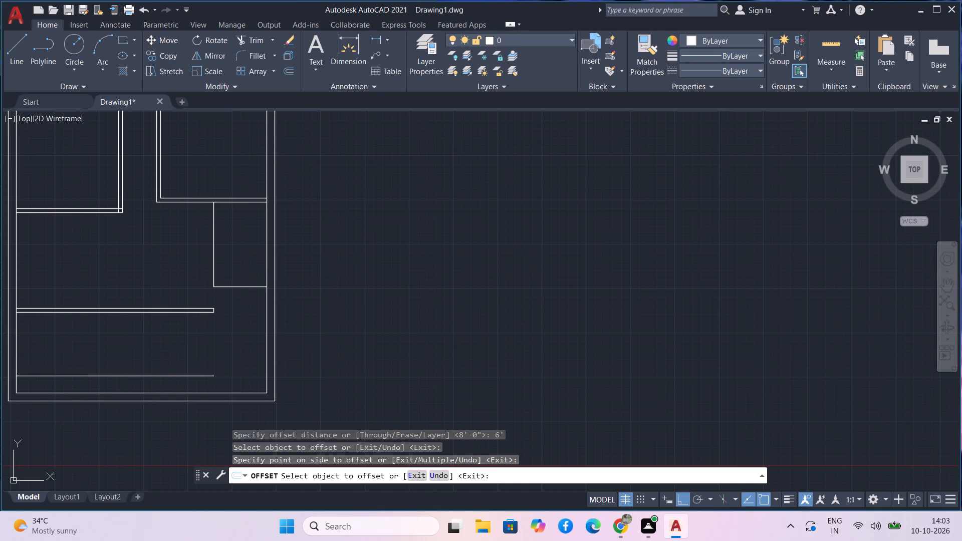
{"action": "key", "text": "Escape"}
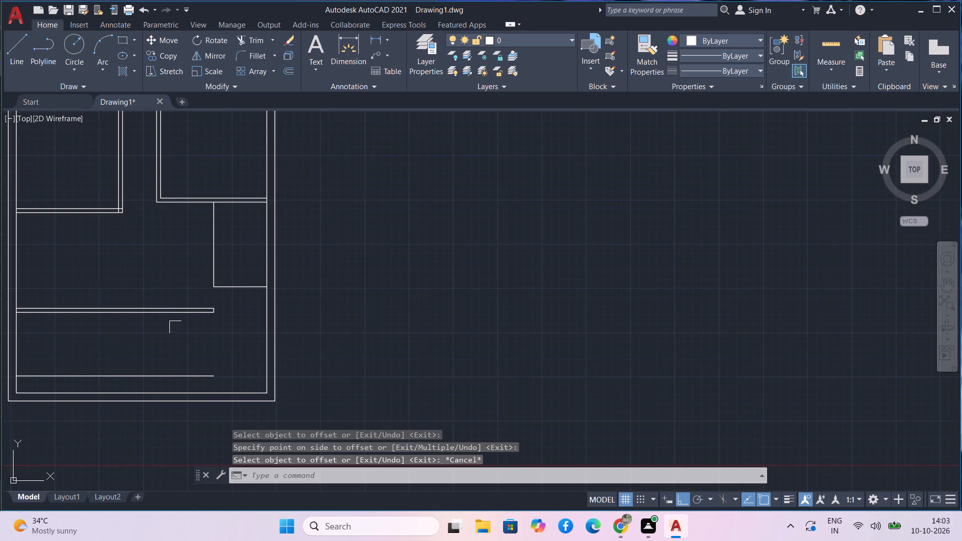
Offset the left inner wall line by 8' toward the inside of the plan.
{"action": "middle_click_drag", "start_coordinate": [176, 327], "coordinate": [203, 324]}
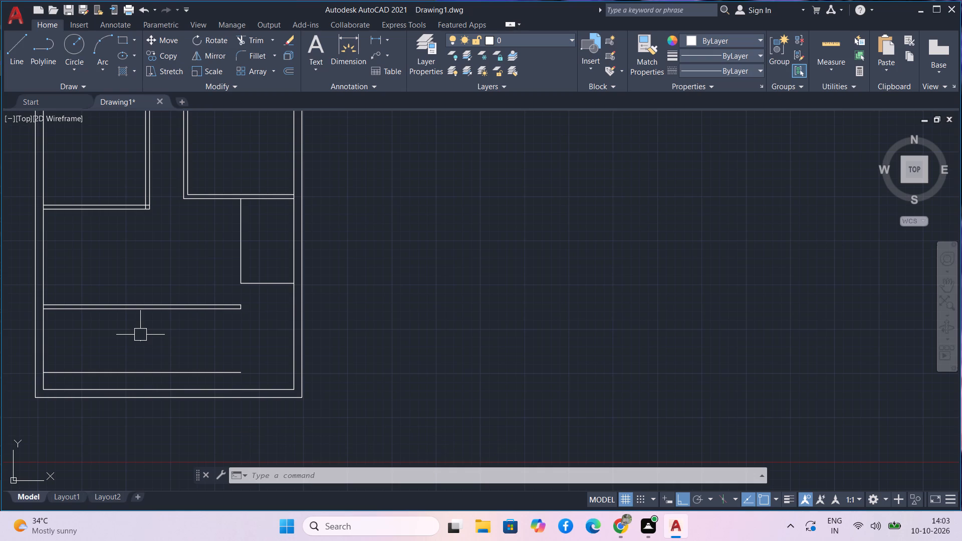
{"action": "key", "text": "8"}
{"action": "key", "text": "Escape"}
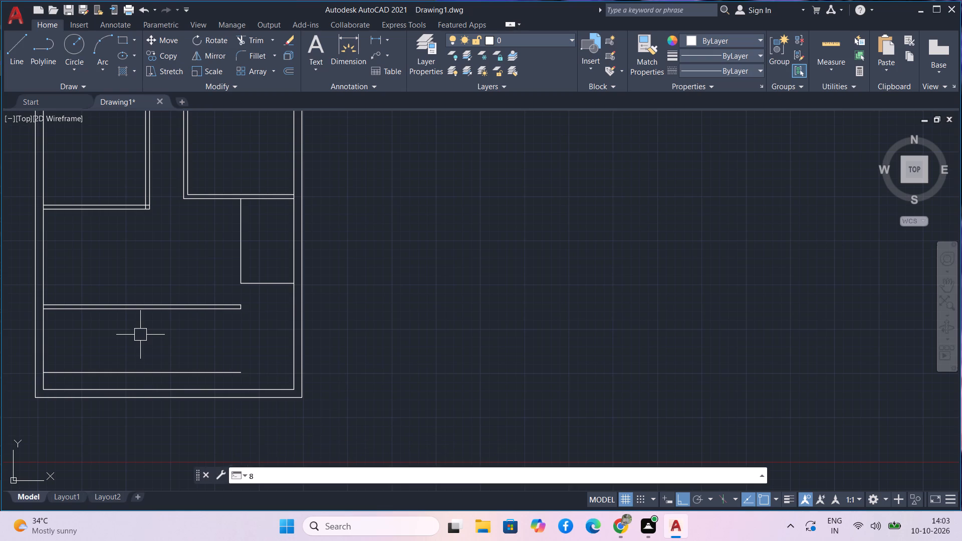
{"action": "key", "text": "BackSpace"}
{"action": "type", "text": "o"}
{"action": "key", "text": "space"}
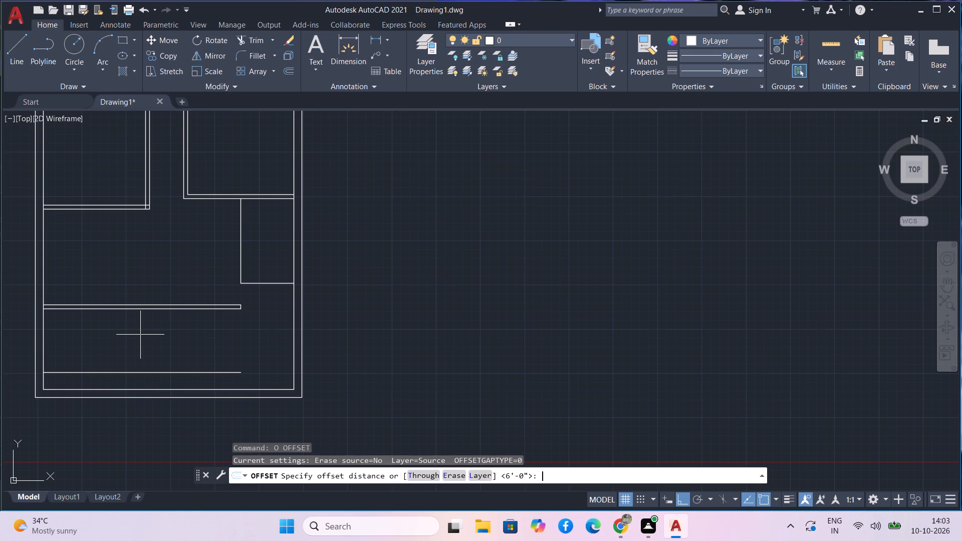
{"action": "type", "text": "8'"}
{"action": "key", "text": "Return"}
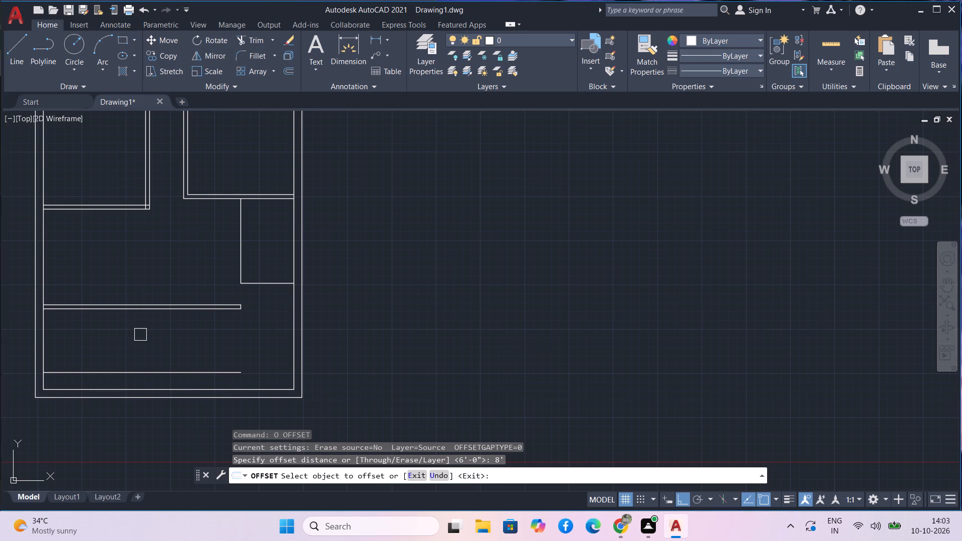
{"action": "left_click", "coordinate": [45, 349]}
{"action": "left_click", "coordinate": [69, 340]}
{"action": "key", "text": "Escape"}
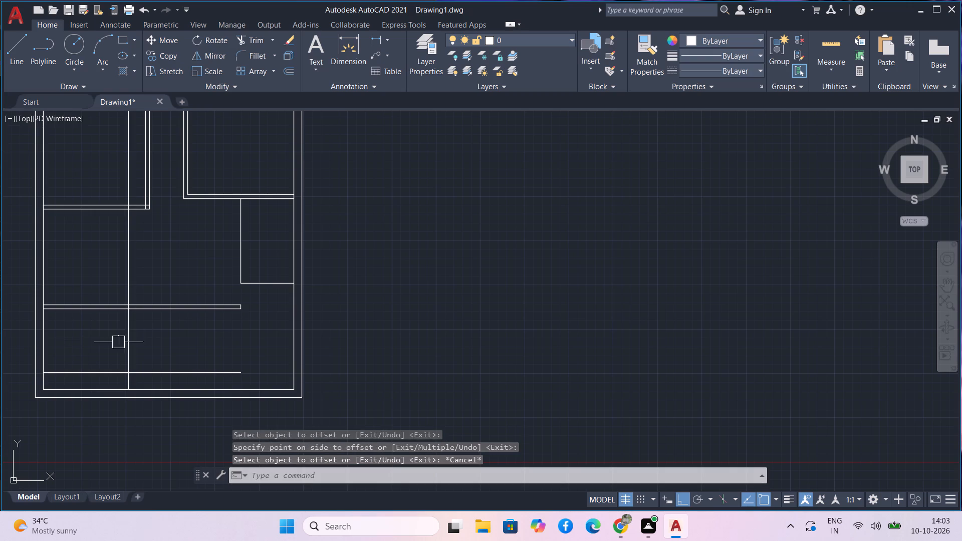
Trim the new 6' and 8' offset lines to leave a small room outline in the lower-left area beneath the lower horizontal partition.
{"action": "type", "text": "tr"}
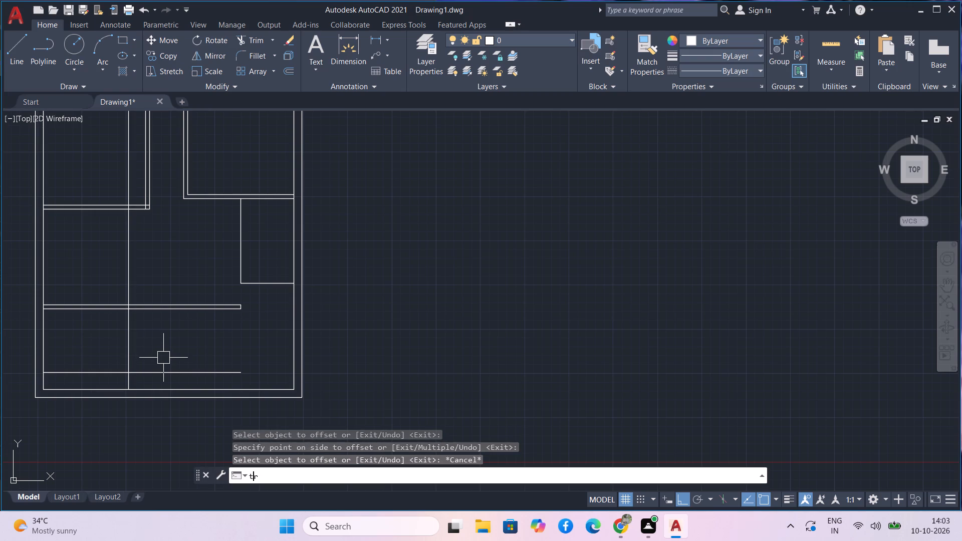
{"action": "key", "text": "space"}
{"action": "left_click", "coordinate": [173, 369]}
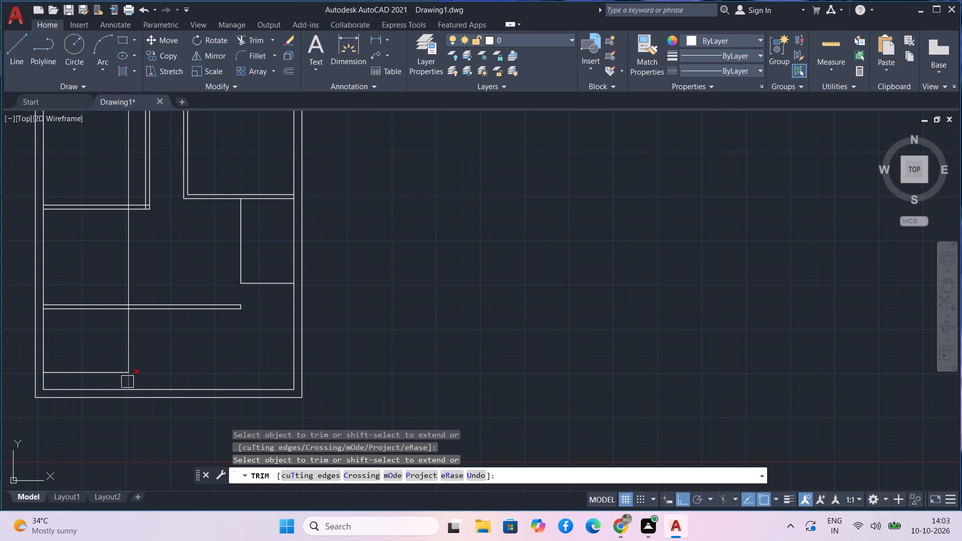
{"action": "left_click", "coordinate": [127, 382]}
{"action": "middle_click_drag", "start_coordinate": [166, 365], "coordinate": [166, 378]}
{"action": "left_click", "coordinate": [124, 284]}
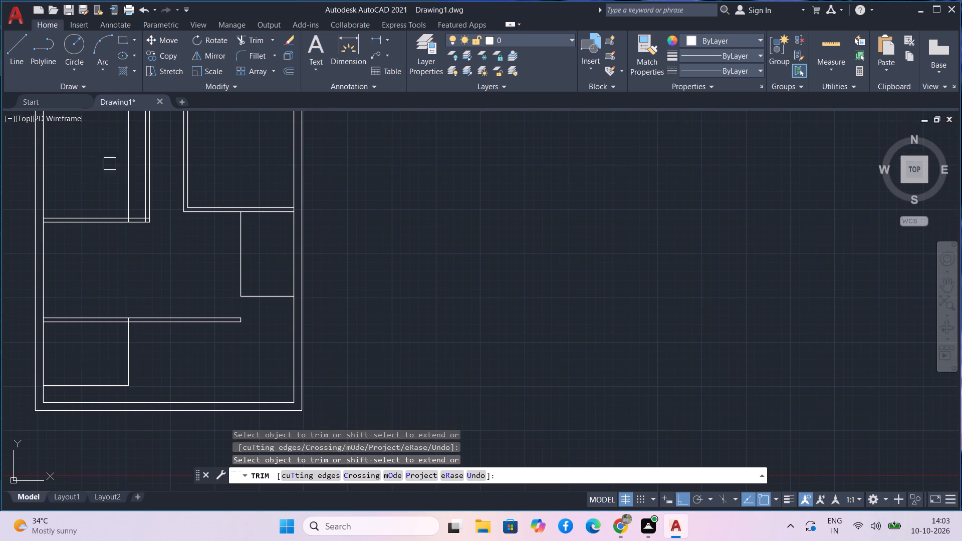
{"action": "left_click", "coordinate": [125, 187]}
{"action": "scroll", "coordinate": [127, 214], "scroll_direction": "up", "scroll_amount": 4}
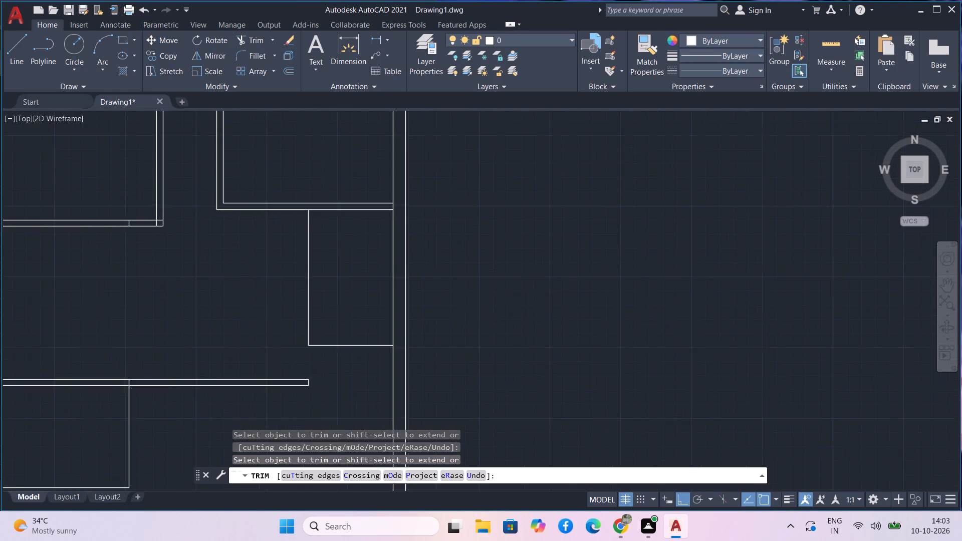
{"action": "scroll", "coordinate": [132, 230], "scroll_direction": "up", "scroll_amount": 2}
{"action": "left_click_drag", "start_coordinate": [133, 216], "coordinate": [104, 211]}
{"action": "scroll", "coordinate": [99, 215], "scroll_direction": "down", "scroll_amount": 3}
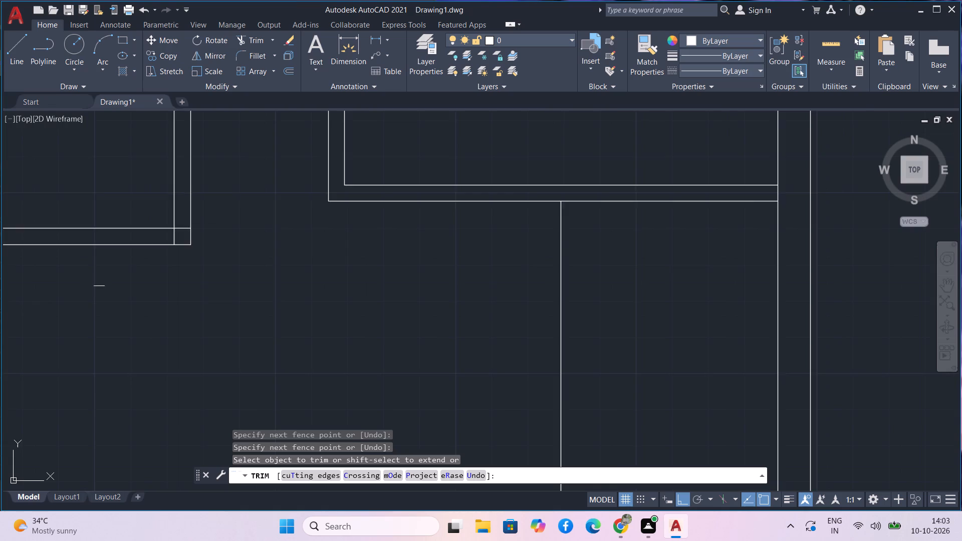
{"action": "scroll", "coordinate": [117, 324], "scroll_direction": "down", "scroll_amount": 3}
{"action": "middle_click_drag", "start_coordinate": [129, 350], "coordinate": [135, 297]}
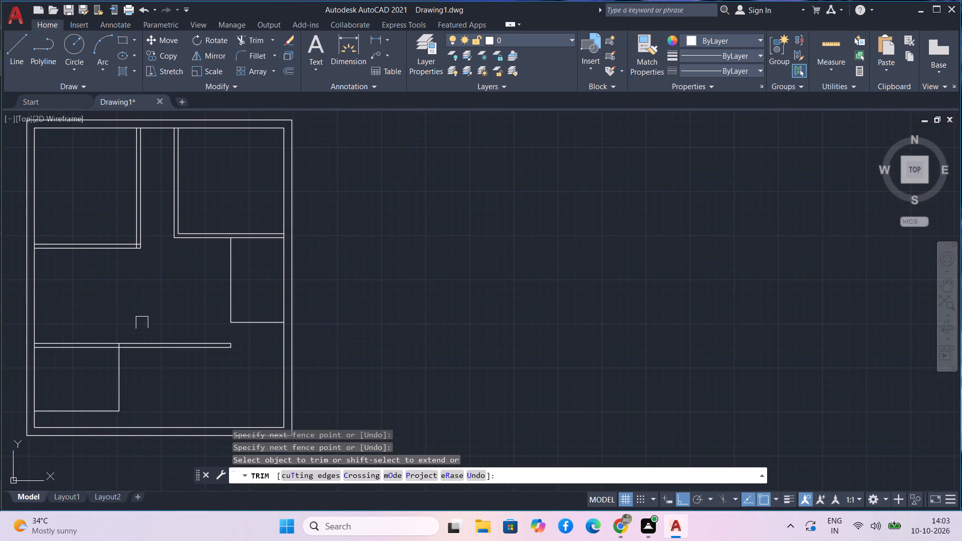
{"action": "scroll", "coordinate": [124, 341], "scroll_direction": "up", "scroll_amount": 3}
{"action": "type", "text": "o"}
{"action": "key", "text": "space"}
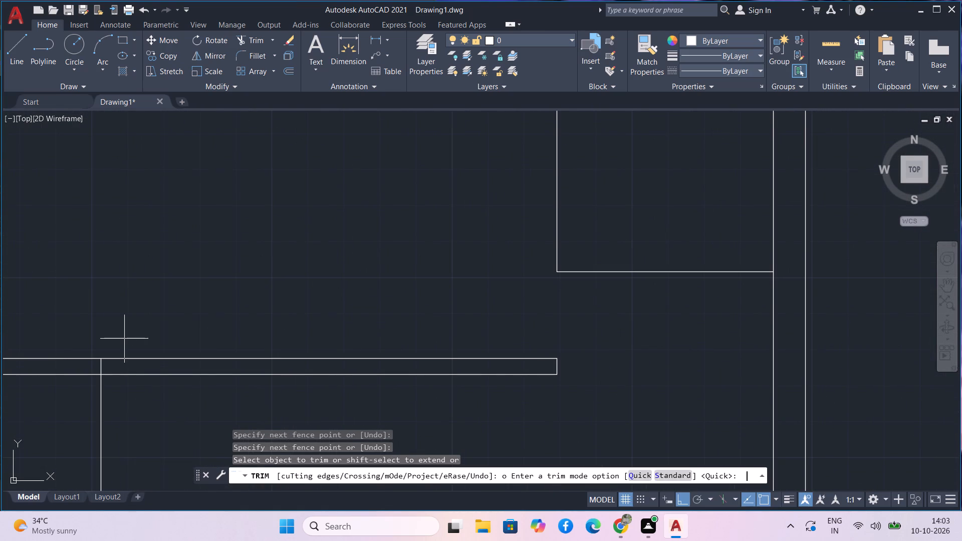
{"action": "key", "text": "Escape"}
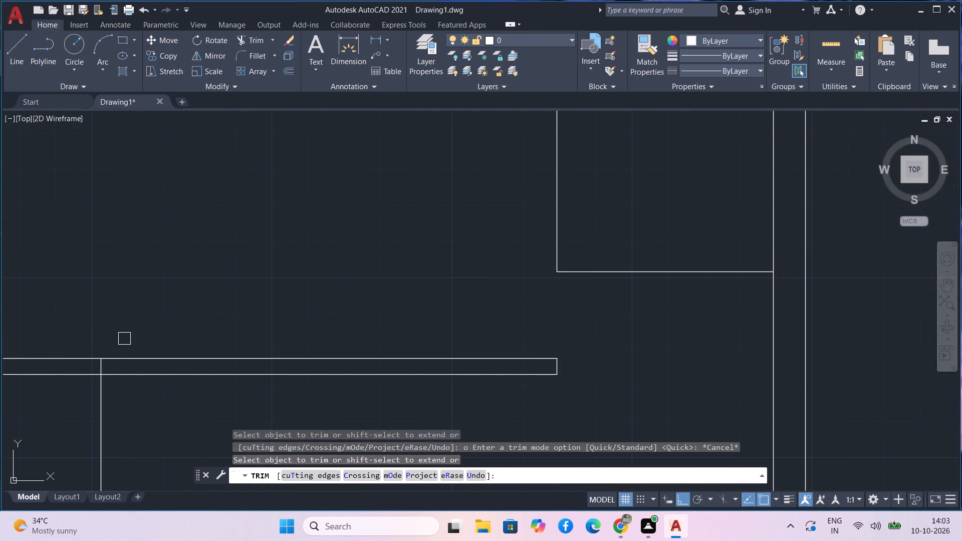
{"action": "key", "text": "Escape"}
Start an offset for the partition lines at the small lower-left room.
{"action": "type", "text": "o"}
{"action": "key", "text": "space"}
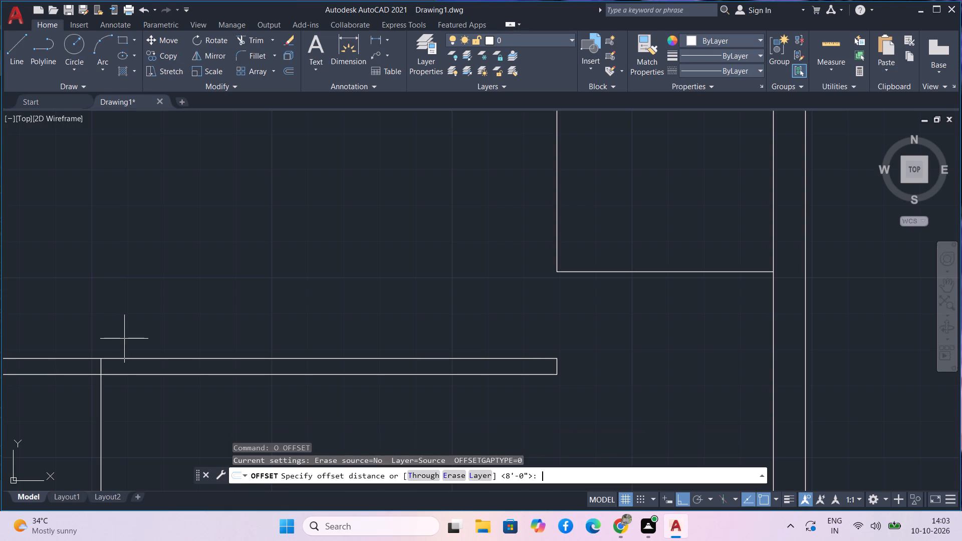
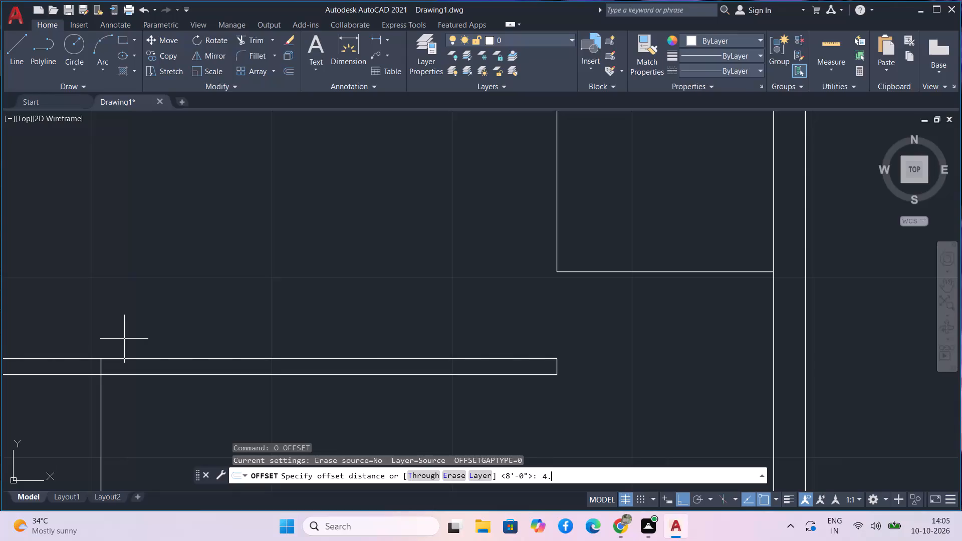
Offset the vertical side and bottom line of the small lower-left room by 4.5" toward the room's inside.
{"action": "key", "text": "Return"}
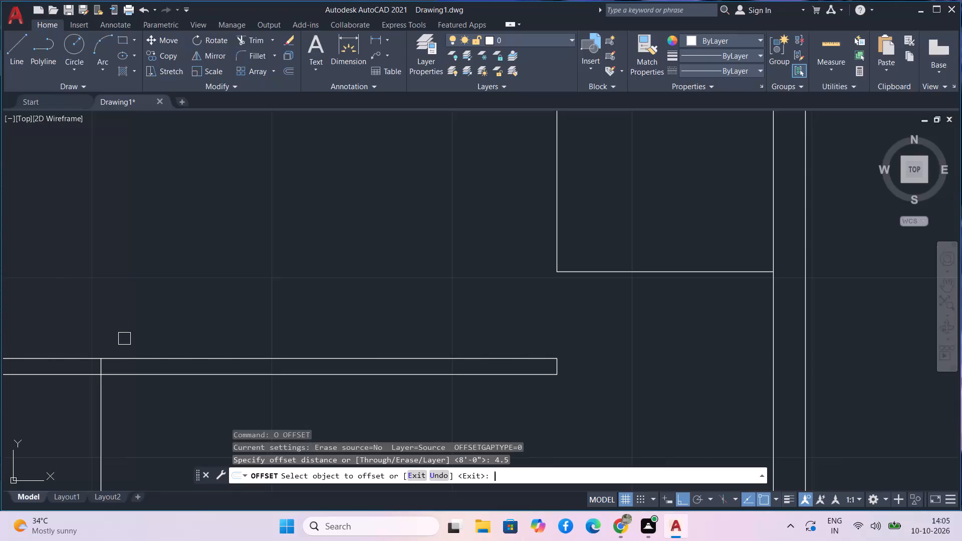
{"action": "scroll", "coordinate": [133, 415], "scroll_direction": "down", "scroll_amount": 1}
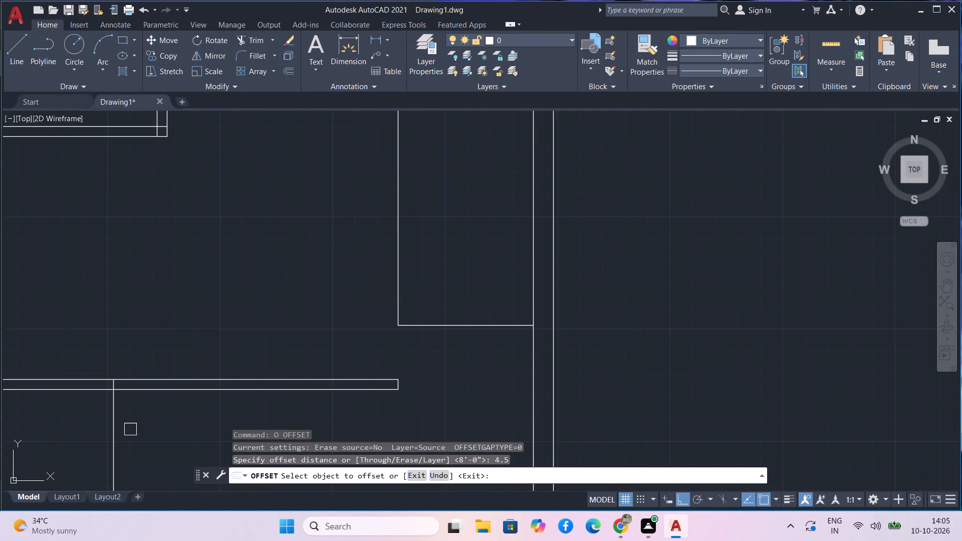
{"action": "scroll", "coordinate": [131, 430], "scroll_direction": "down", "scroll_amount": 1}
{"action": "middle_click_drag", "start_coordinate": [131, 430], "coordinate": [181, 354]}
{"action": "left_click", "coordinate": [174, 380]}
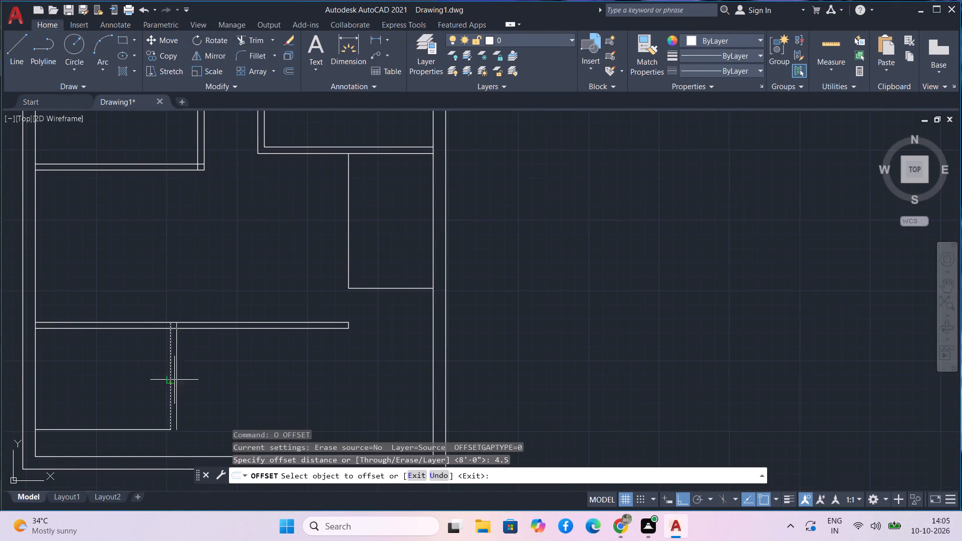
{"action": "left_click", "coordinate": [152, 383]}
{"action": "left_click", "coordinate": [136, 427]}
{"action": "left_click", "coordinate": [130, 411]}
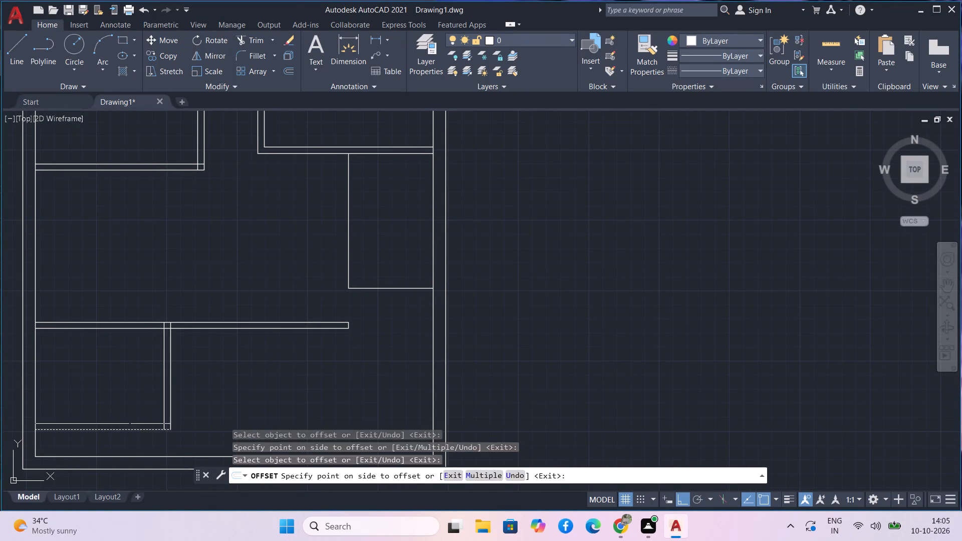
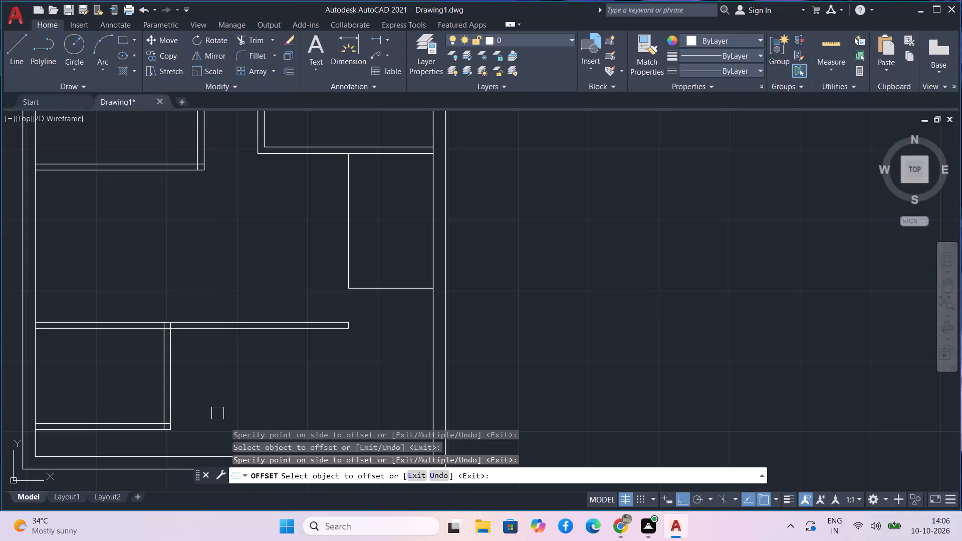
Offset the bottom line and inner vertical line of the small room on the east wall 4.5" outward.
{"action": "type", "text": "4.5"}
{"action": "key", "text": "Return"}
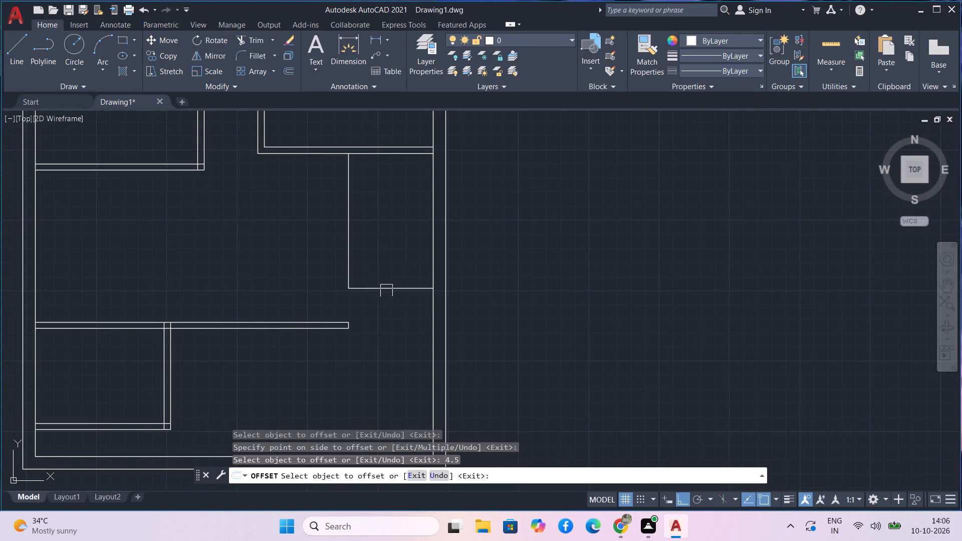
{"action": "left_click", "coordinate": [391, 288]}
{"action": "left_click", "coordinate": [417, 342]}
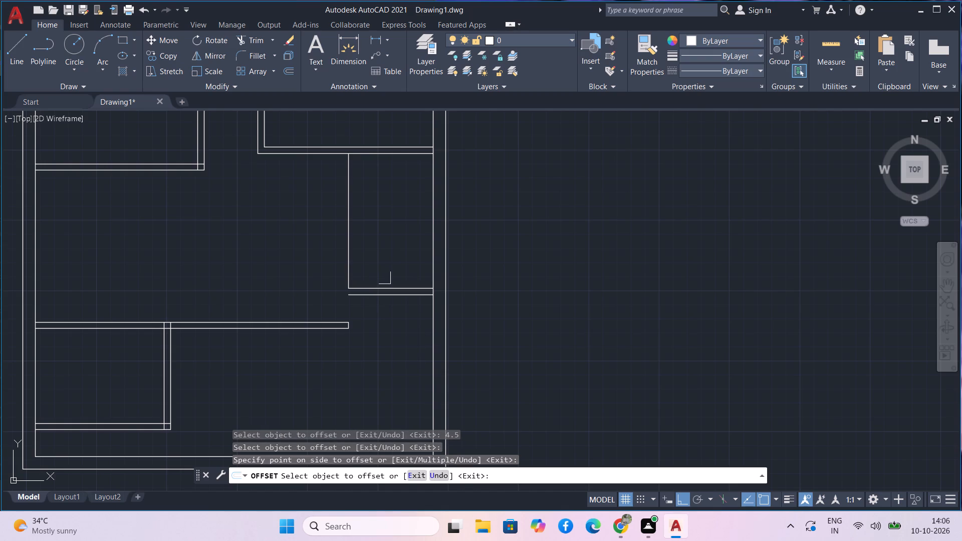
{"action": "left_click", "coordinate": [350, 268]}
{"action": "left_click", "coordinate": [314, 268]}
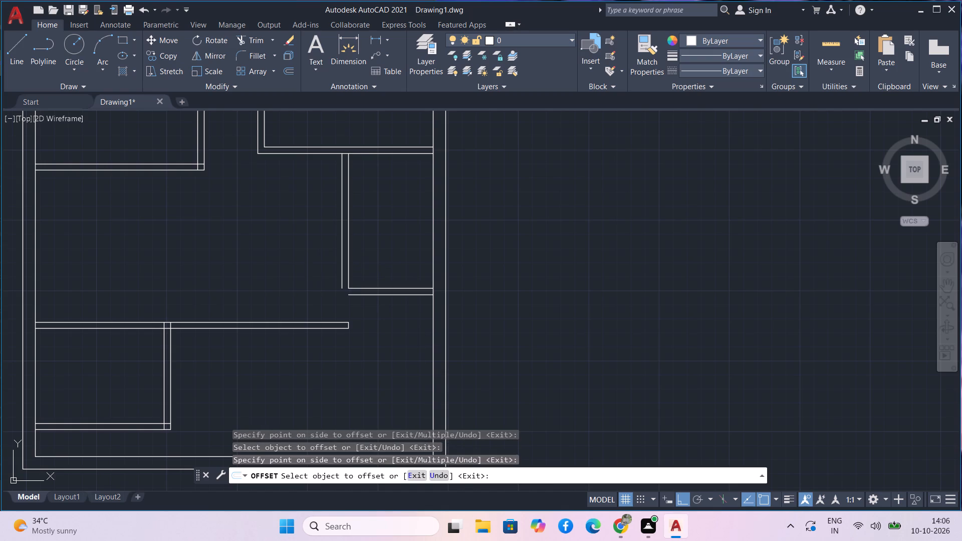
{"action": "key", "text": "Escape"}
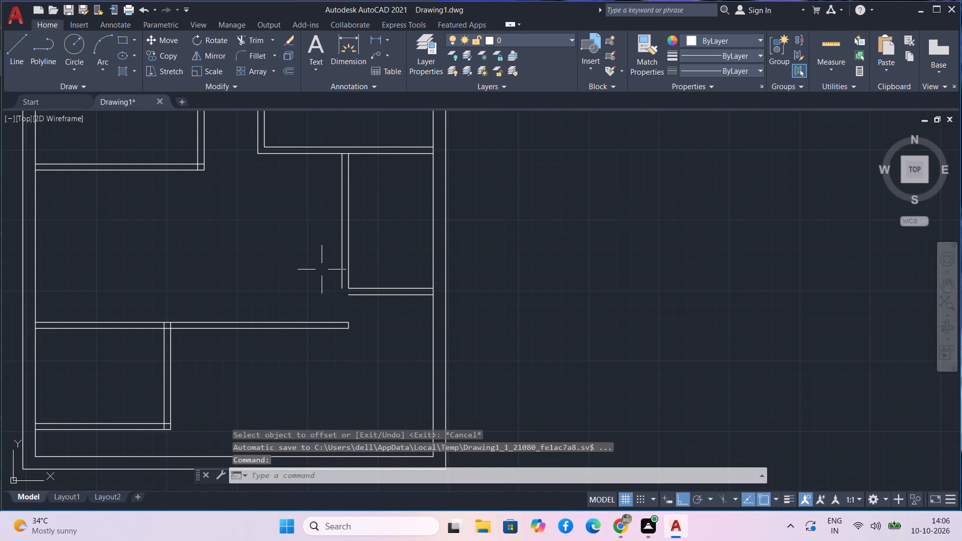
Fillet the two new offset lines into a square outer corner with radius 0.
{"action": "type", "text": "f"}
{"action": "key", "text": "space"}
{"action": "left_click", "coordinate": [339, 267]}
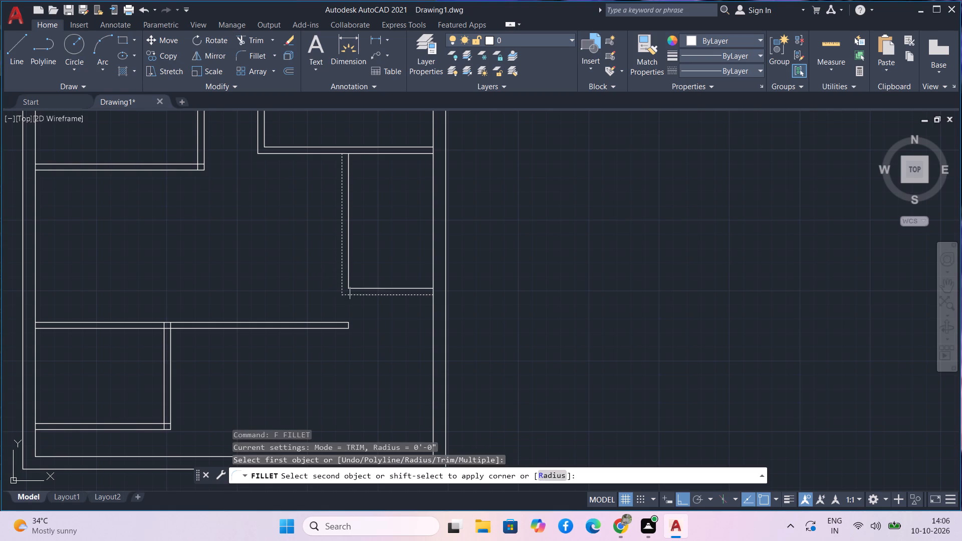
{"action": "left_click", "coordinate": [364, 300]}
{"action": "key", "text": "Escape"}
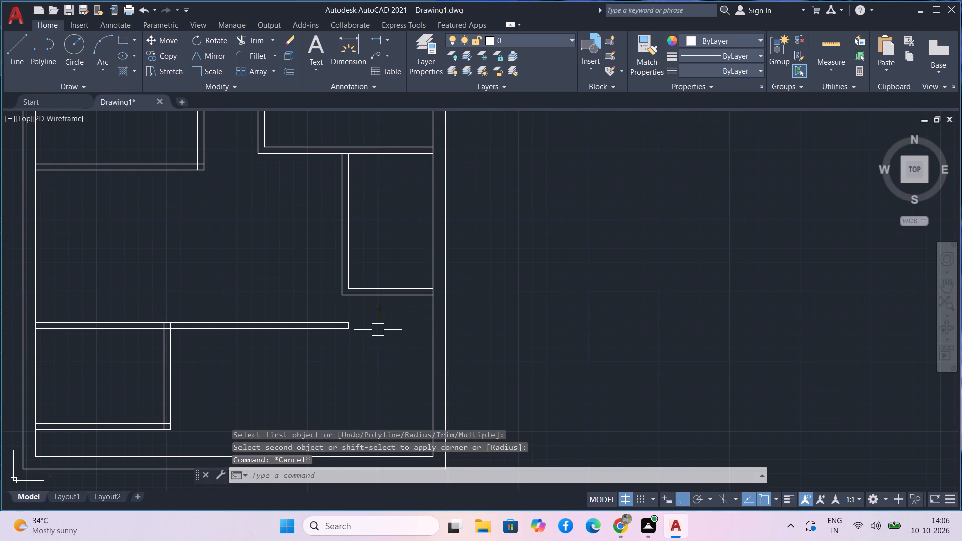
Trim the overlapping lines where the small lower-left room's vertical partition and the outer wall meet the long horizontal partition.
{"action": "middle_click_drag", "start_coordinate": [385, 357], "coordinate": [407, 367]}
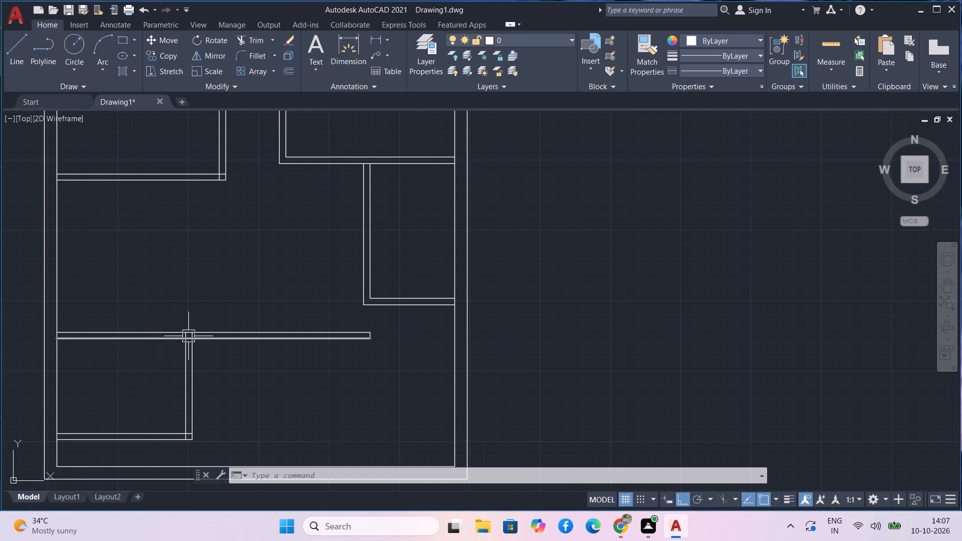
{"action": "type", "text": "tr"}
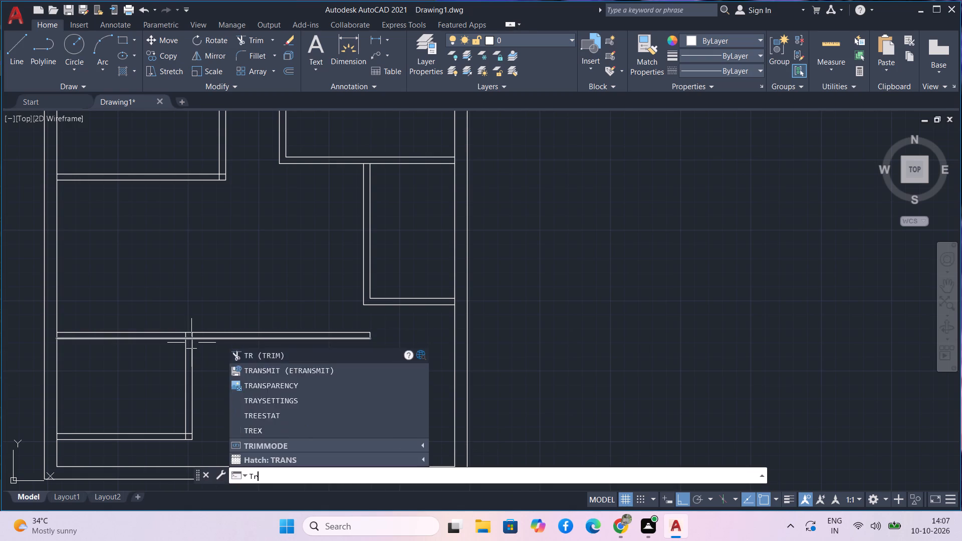
{"action": "key", "text": "space"}
{"action": "scroll", "coordinate": [191, 343], "scroll_direction": "up", "scroll_amount": 6}
{"action": "left_click_drag", "start_coordinate": [212, 303], "coordinate": [198, 297]}
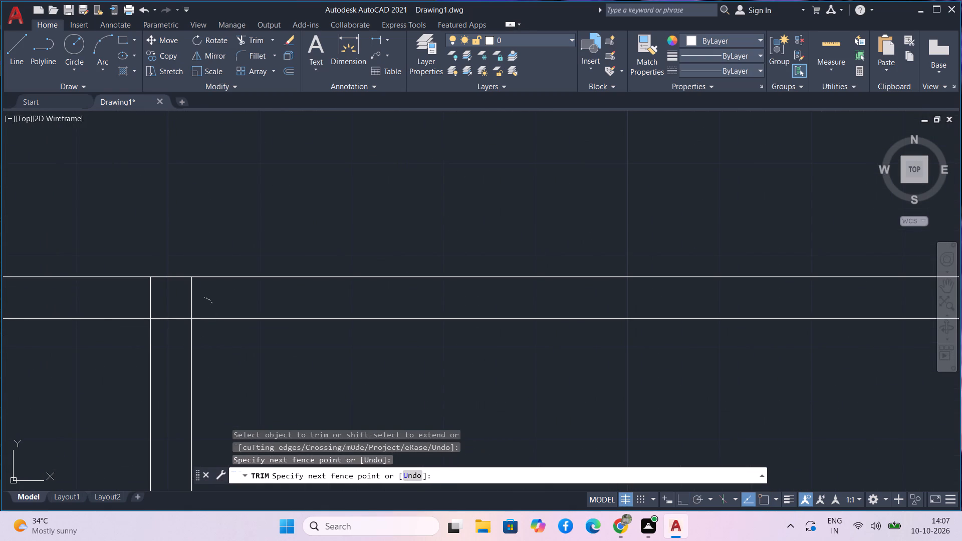
{"action": "left_click_drag", "start_coordinate": [198, 297], "coordinate": [98, 310]}
{"action": "scroll", "coordinate": [100, 307], "scroll_direction": "down", "scroll_amount": 4}
{"action": "scroll", "coordinate": [123, 328], "scroll_direction": "up", "scroll_amount": 2}
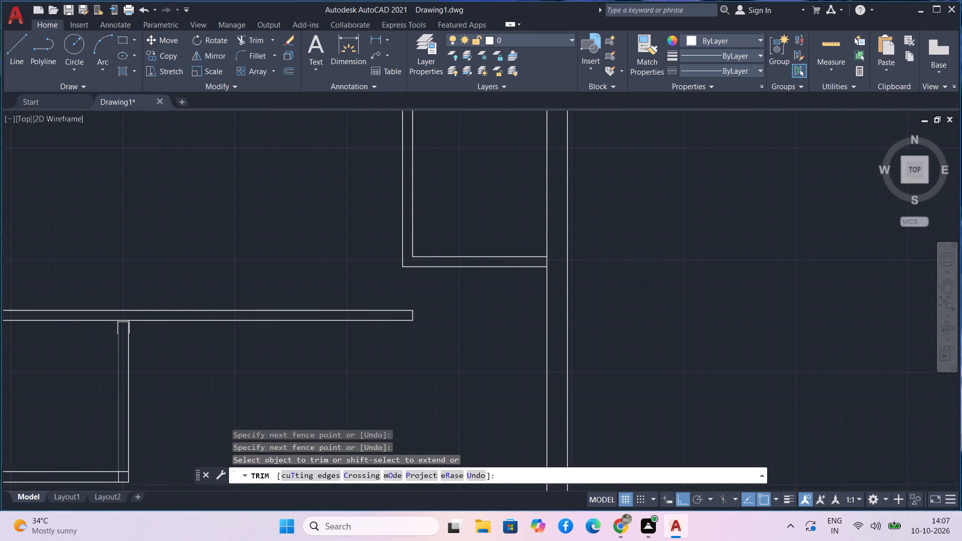
{"action": "scroll", "coordinate": [123, 328], "scroll_direction": "up", "scroll_amount": 2}
{"action": "left_click_drag", "start_coordinate": [124, 327], "coordinate": [124, 274]}
{"action": "scroll", "coordinate": [129, 284], "scroll_direction": "down", "scroll_amount": 5}
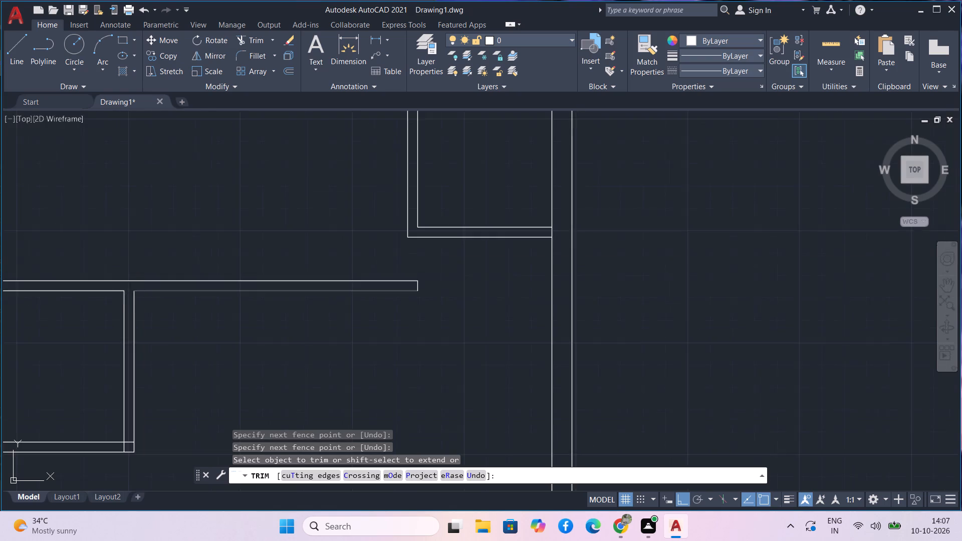
{"action": "scroll", "coordinate": [128, 303], "scroll_direction": "down", "scroll_amount": 1}
{"action": "scroll", "coordinate": [45, 294], "scroll_direction": "up", "scroll_amount": 8}
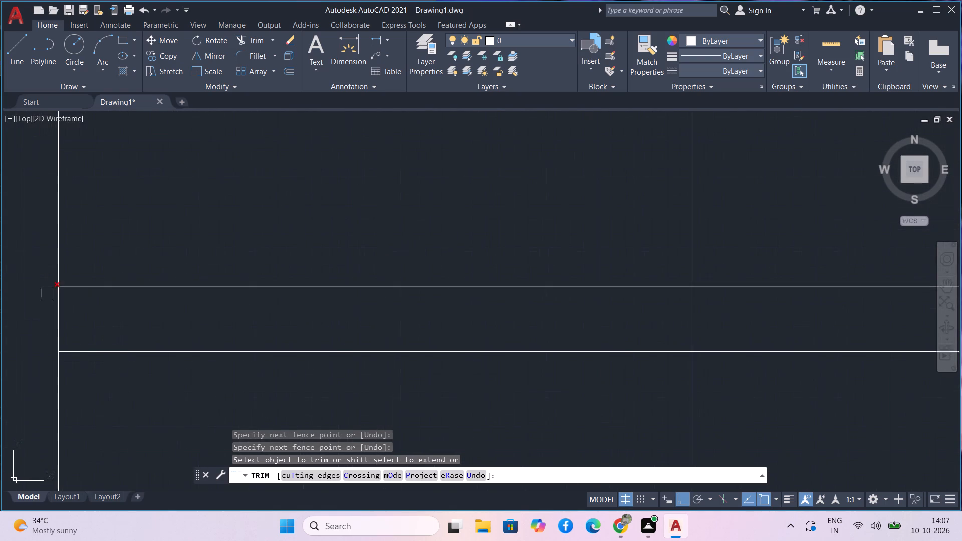
{"action": "left_click_drag", "start_coordinate": [37, 310], "coordinate": [103, 337]}
{"action": "scroll", "coordinate": [103, 333], "scroll_direction": "down", "scroll_amount": 9}
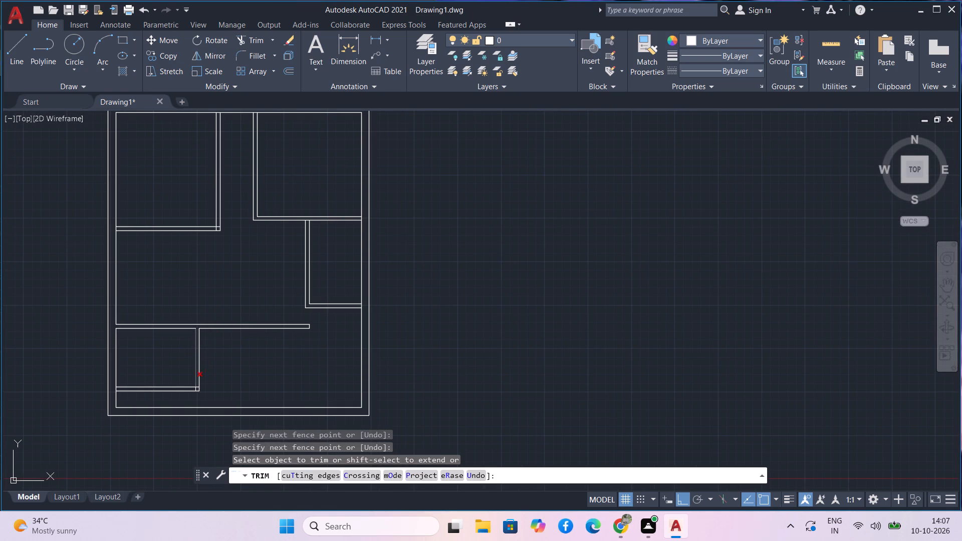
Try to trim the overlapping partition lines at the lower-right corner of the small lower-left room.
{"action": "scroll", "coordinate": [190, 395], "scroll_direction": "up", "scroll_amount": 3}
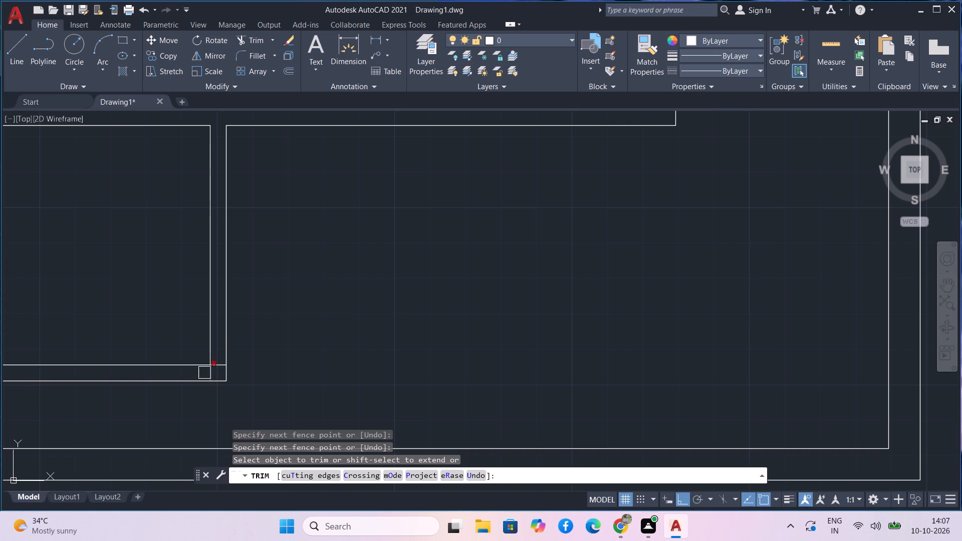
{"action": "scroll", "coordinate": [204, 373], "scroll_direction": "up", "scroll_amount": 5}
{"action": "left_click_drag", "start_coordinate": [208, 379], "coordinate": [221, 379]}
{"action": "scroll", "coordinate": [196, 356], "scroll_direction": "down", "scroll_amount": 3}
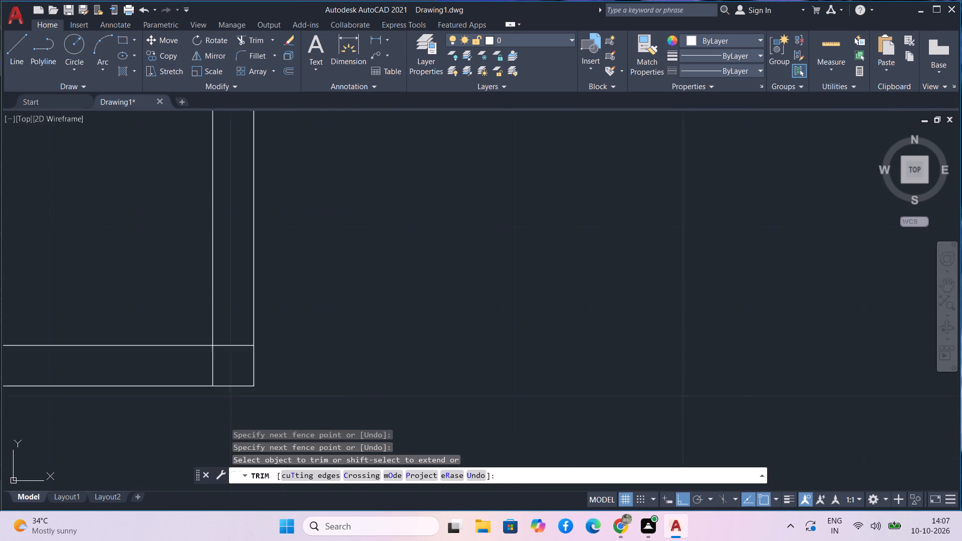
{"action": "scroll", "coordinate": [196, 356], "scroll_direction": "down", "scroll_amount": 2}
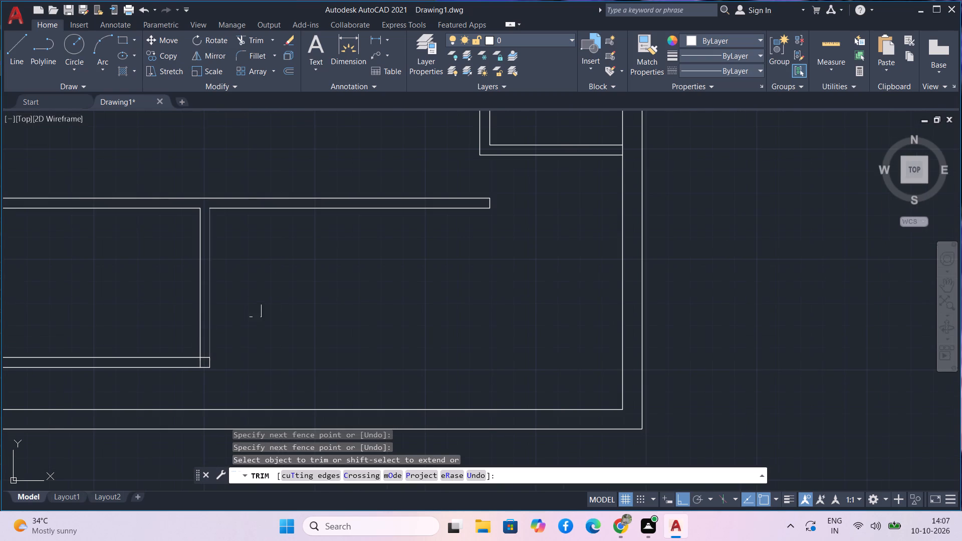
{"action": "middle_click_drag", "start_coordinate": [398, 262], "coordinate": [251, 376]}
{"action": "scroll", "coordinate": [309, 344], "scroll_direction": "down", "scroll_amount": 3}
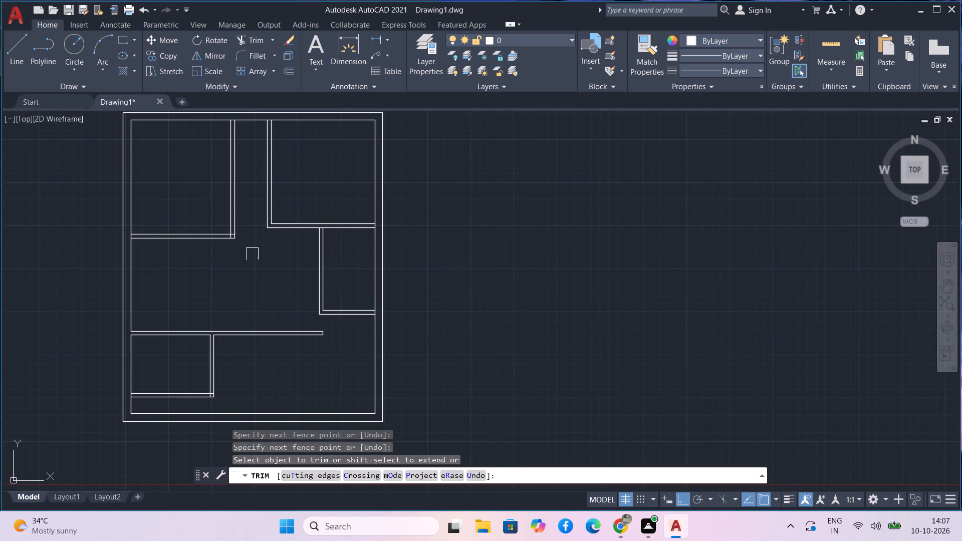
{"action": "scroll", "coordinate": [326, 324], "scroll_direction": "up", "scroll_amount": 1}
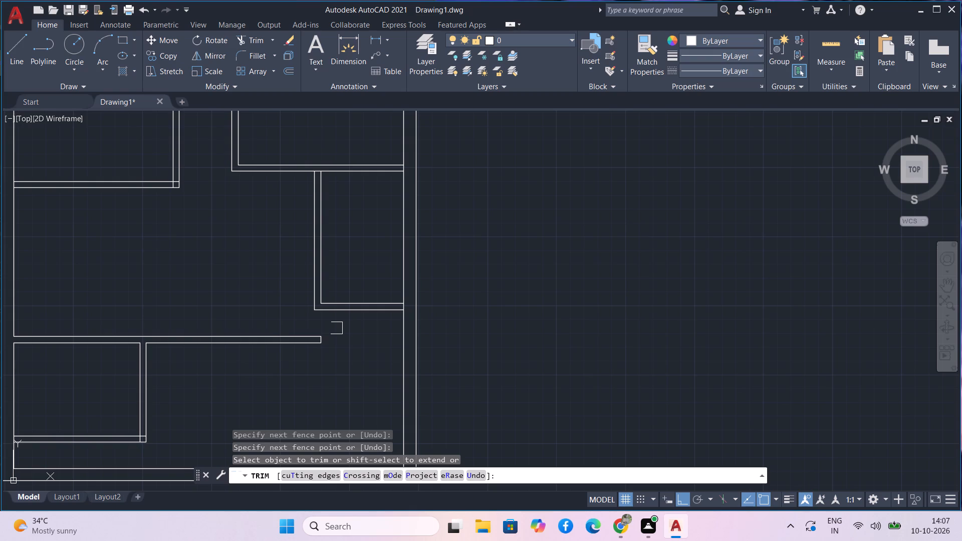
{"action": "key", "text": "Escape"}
Offset the upper-right room's lower outer wall line 2" downward to mark the near door jamb.
{"action": "type", "text": "o 2"}
{"action": "key", "text": "space"}
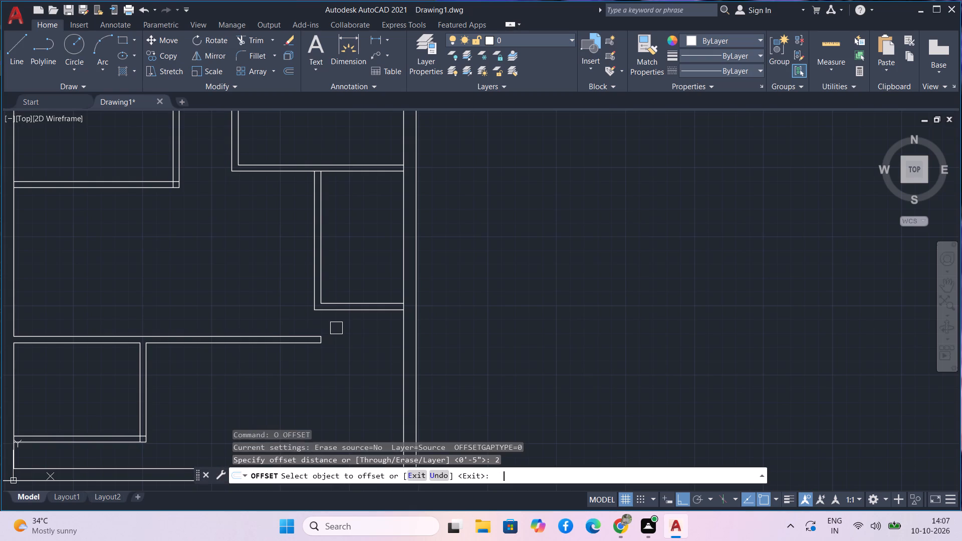
{"action": "scroll", "coordinate": [319, 178], "scroll_direction": "up", "scroll_amount": 4}
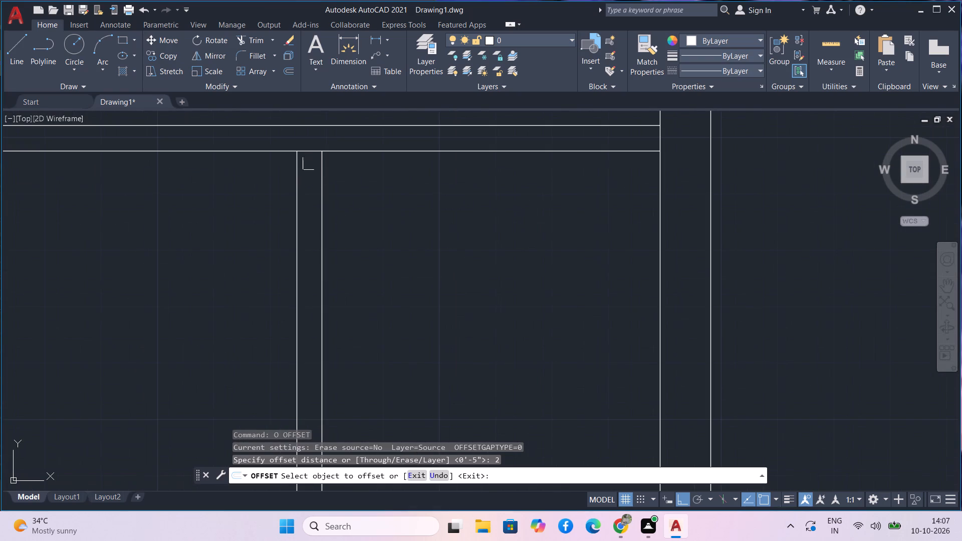
{"action": "left_click", "coordinate": [311, 152]}
{"action": "left_click", "coordinate": [309, 181]}
{"action": "scroll", "coordinate": [333, 256], "scroll_direction": "down", "scroll_amount": 2}
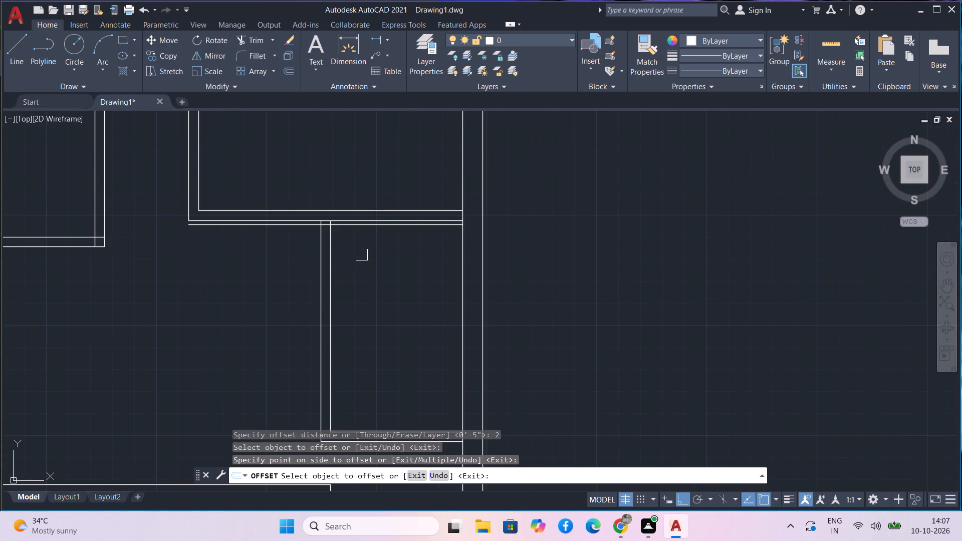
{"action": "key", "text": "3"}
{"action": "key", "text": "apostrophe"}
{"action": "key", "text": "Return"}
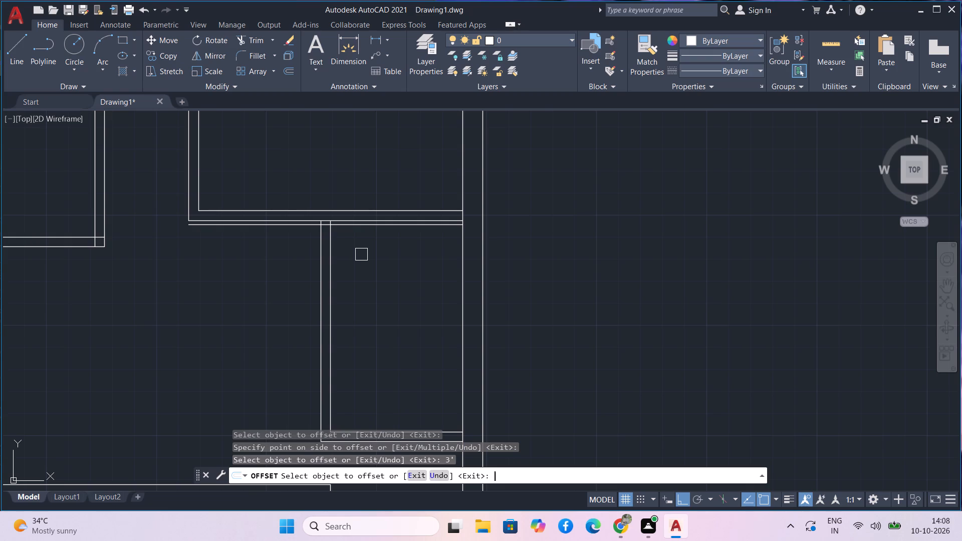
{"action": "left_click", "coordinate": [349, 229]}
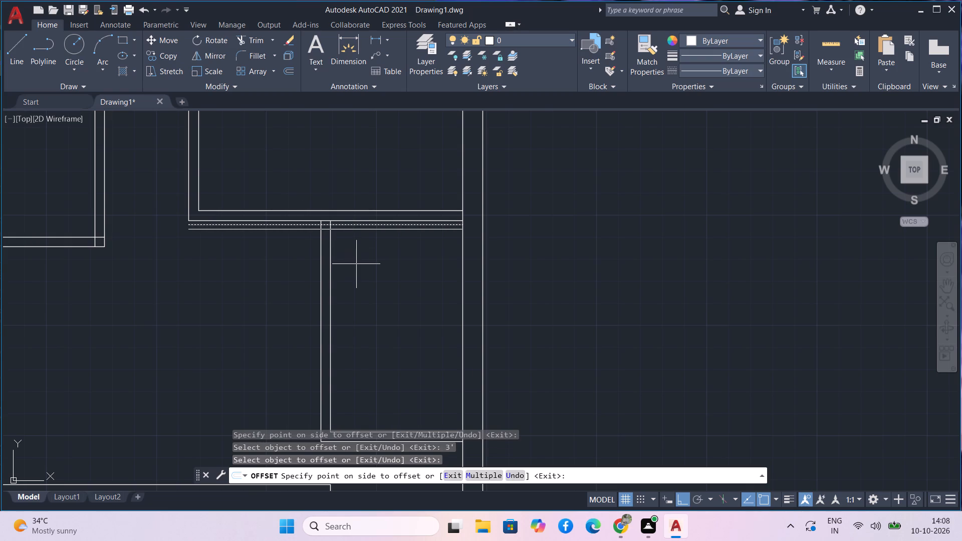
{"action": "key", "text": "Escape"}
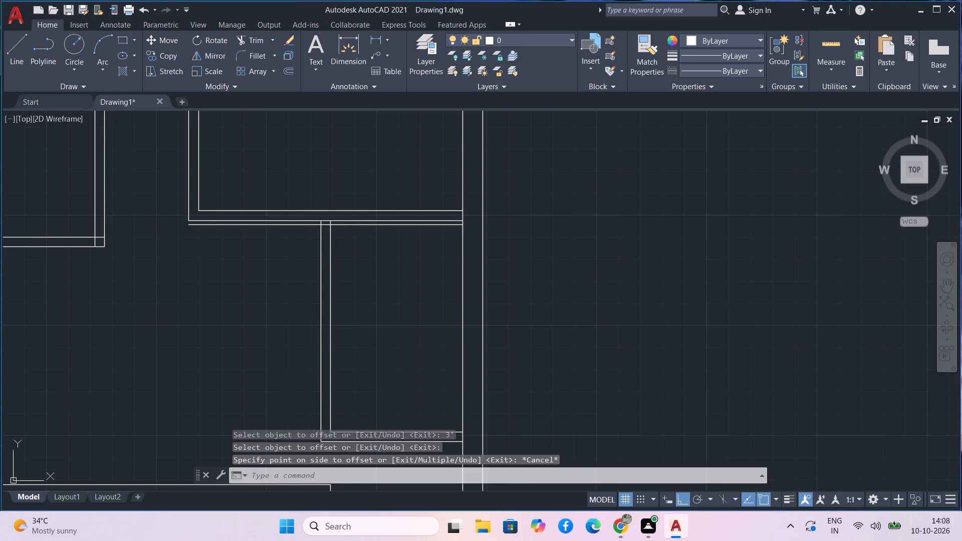
Offset the 2" jamb line downward by 3' to mark the far side of the door opening.
{"action": "type", "text": "o"}
{"action": "key", "text": "space"}
{"action": "key", "text": "3"}
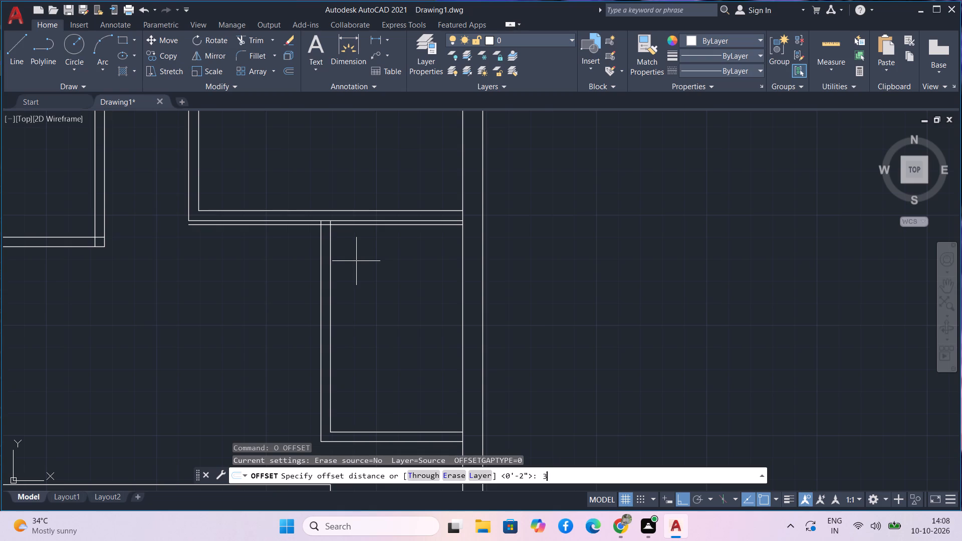
{"action": "type", "text": "'"}
{"action": "key", "text": "space"}
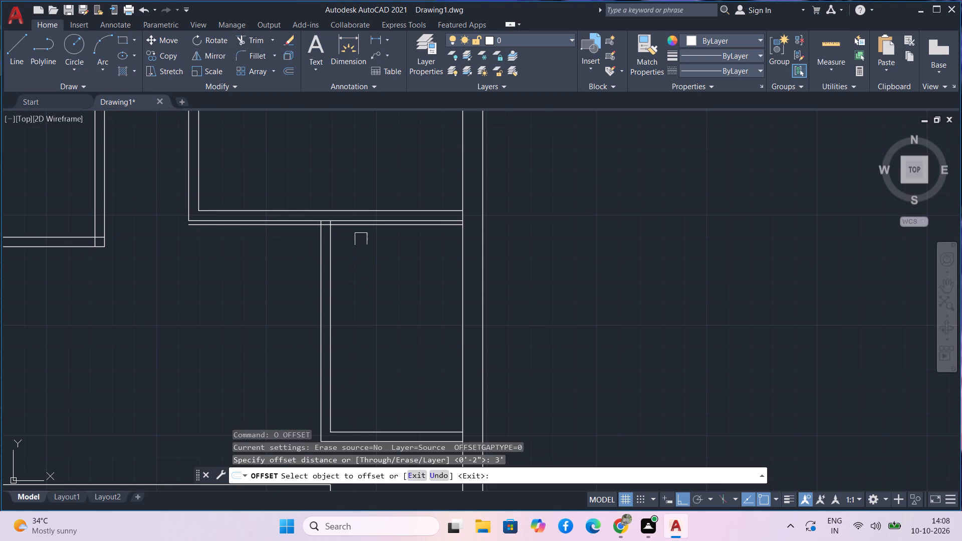
{"action": "left_click", "coordinate": [364, 230]}
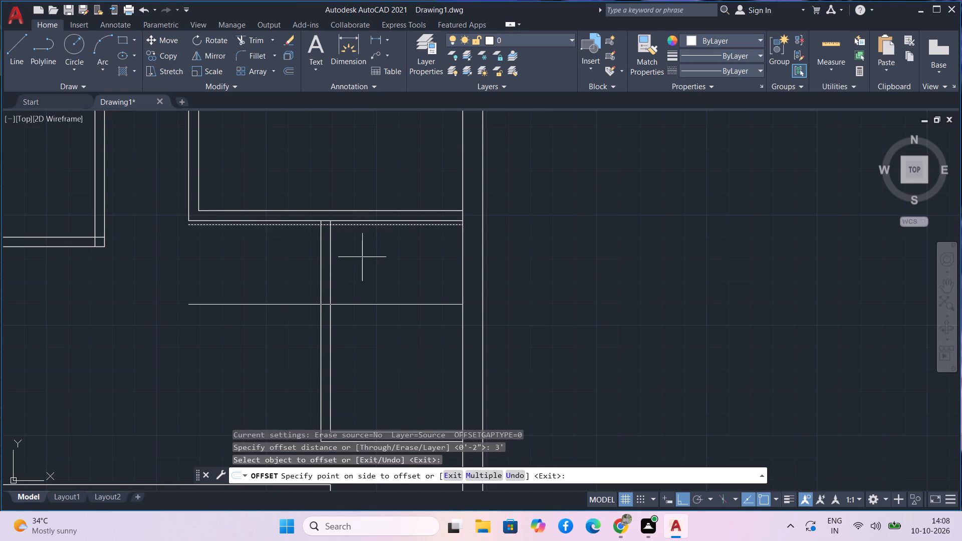
{"action": "left_click", "coordinate": [362, 257]}
{"action": "key", "text": "Escape"}
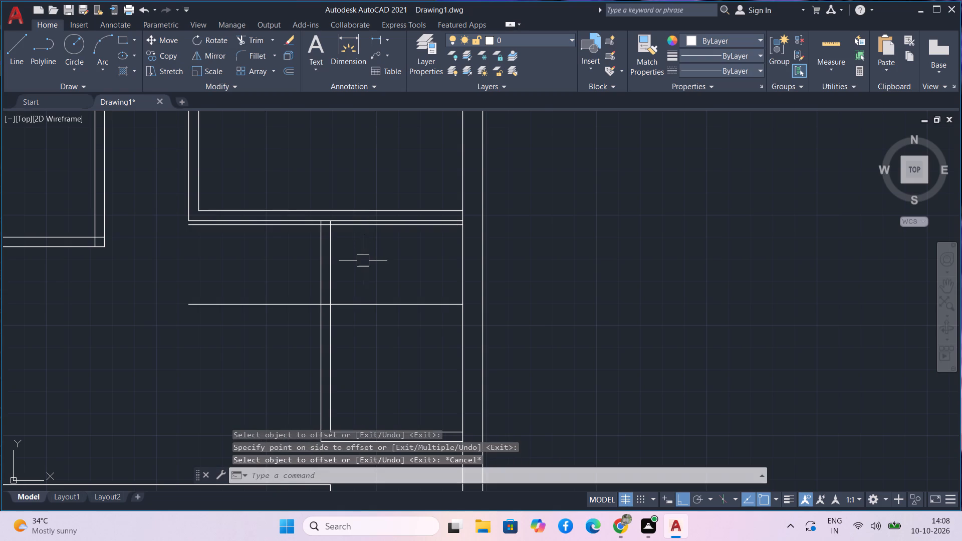
Trim the partition lines and surplus jamb lines to cut a 3' door opening in the small east room's vertical partition.
{"action": "type", "text": "tr"}
{"action": "key", "text": "space"}
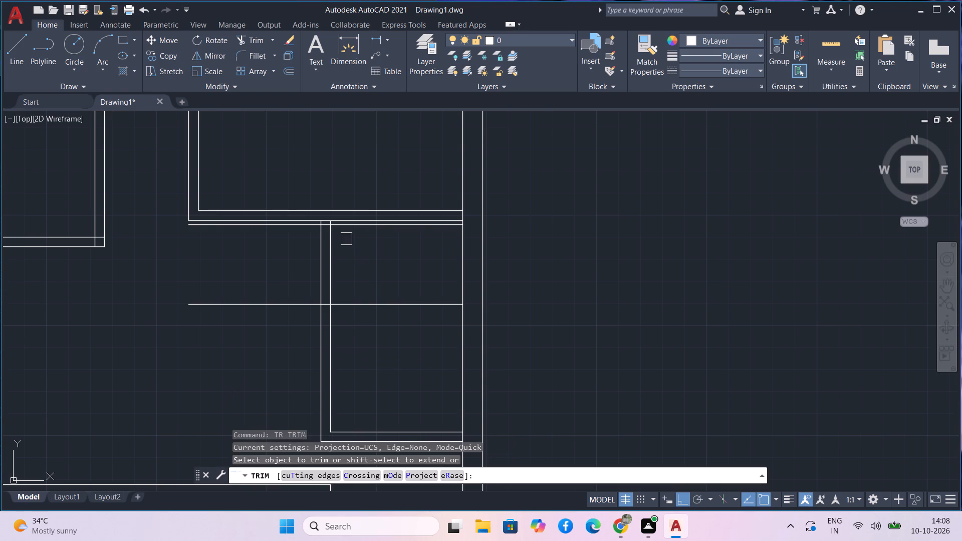
{"action": "left_click_drag", "start_coordinate": [283, 270], "coordinate": [282, 333]}
{"action": "scroll", "coordinate": [277, 244], "scroll_direction": "up", "scroll_amount": 2}
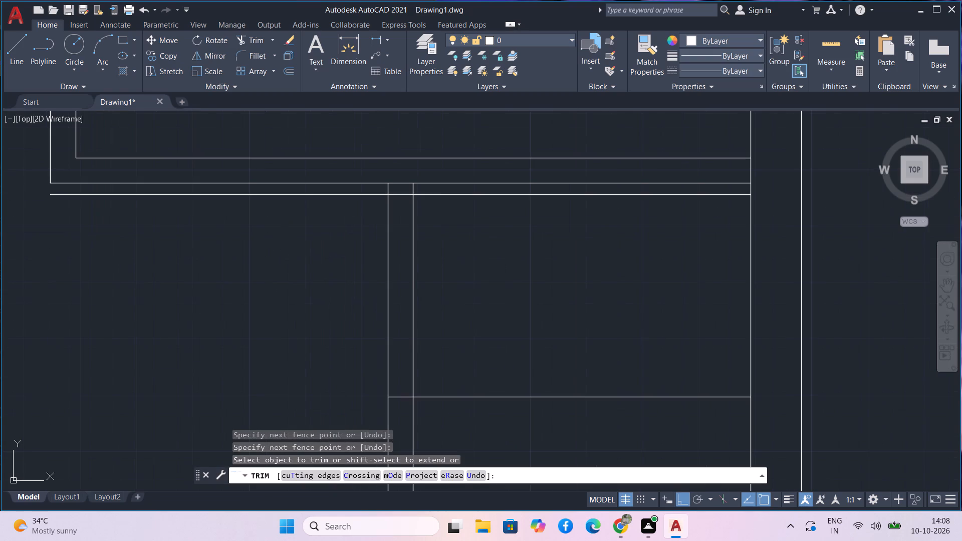
{"action": "left_click", "coordinate": [303, 198]}
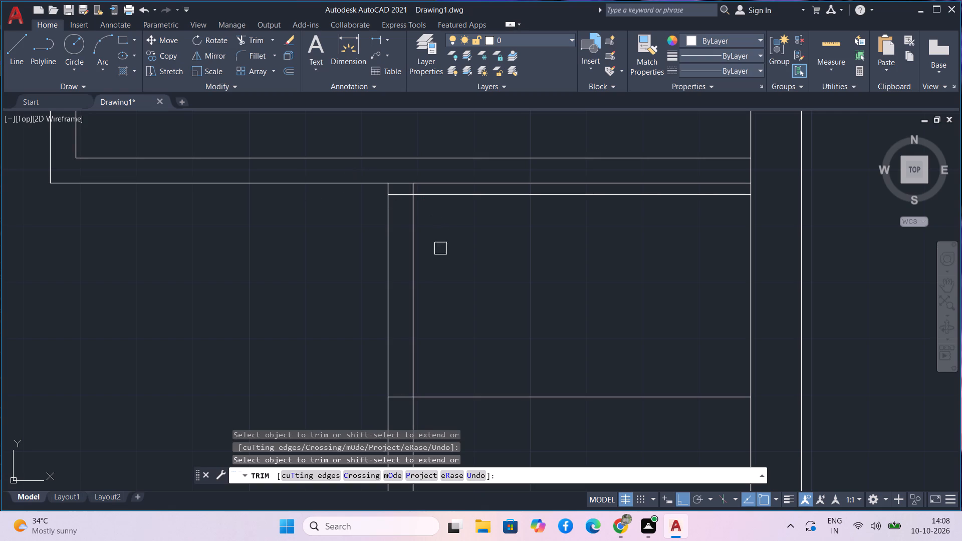
{"action": "left_click_drag", "start_coordinate": [457, 279], "coordinate": [357, 280]}
{"action": "left_click_drag", "start_coordinate": [469, 299], "coordinate": [484, 306]}
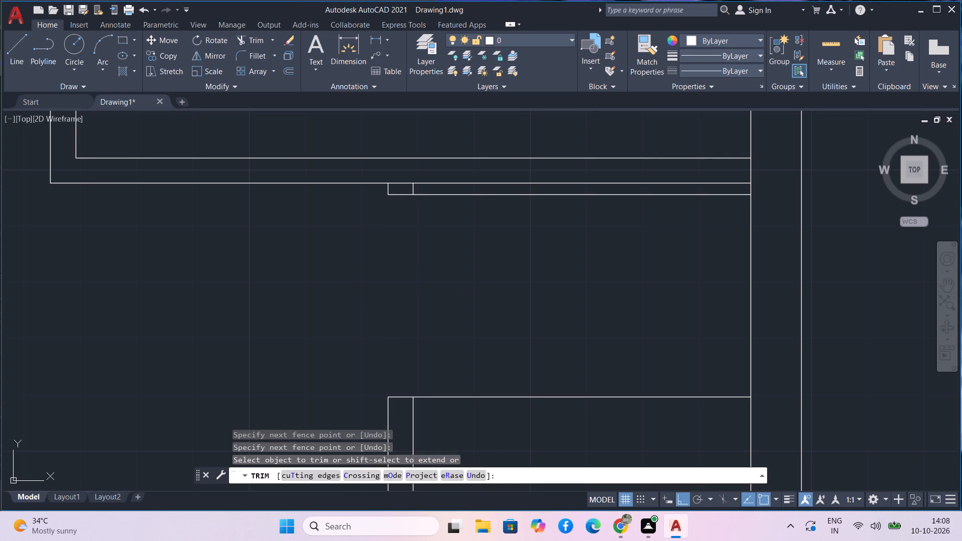
{"action": "left_click_drag", "start_coordinate": [484, 306], "coordinate": [514, 424]}
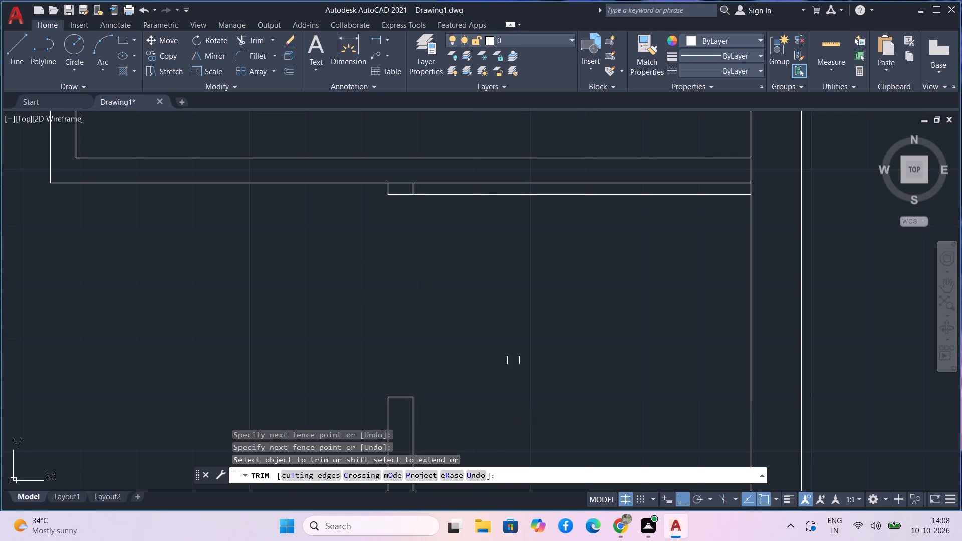
{"action": "left_click", "coordinate": [509, 197]}
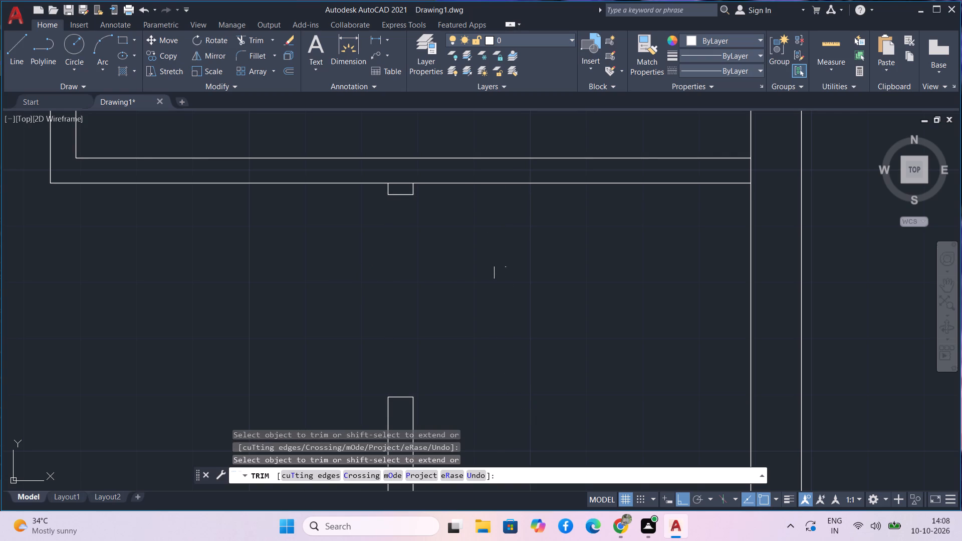
Offset the far jamb line of the small east room's door opening 2" downward into the vertical partition.
{"action": "middle_click_drag", "start_coordinate": [504, 319], "coordinate": [466, 287]}
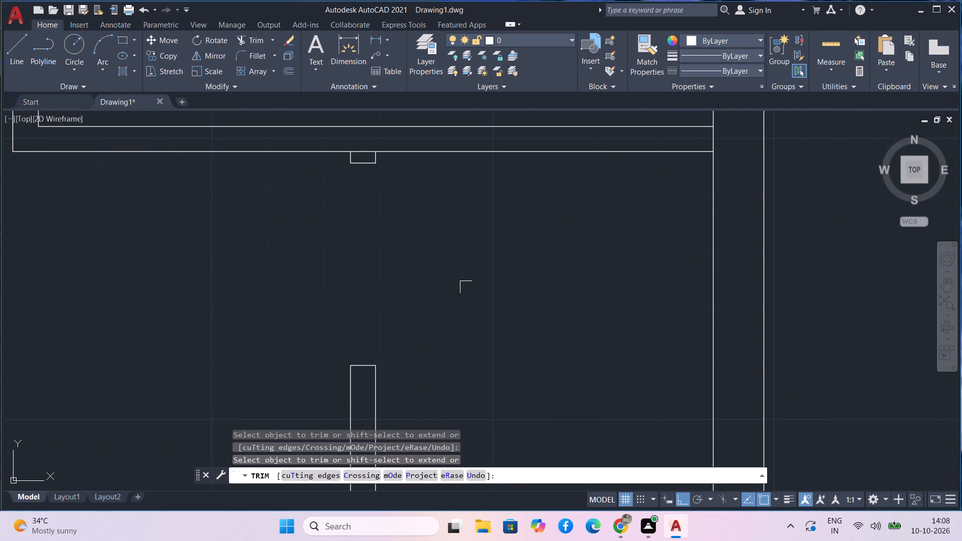
{"action": "key", "text": "Escape"}
{"action": "type", "text": "o"}
{"action": "key", "text": "space"}
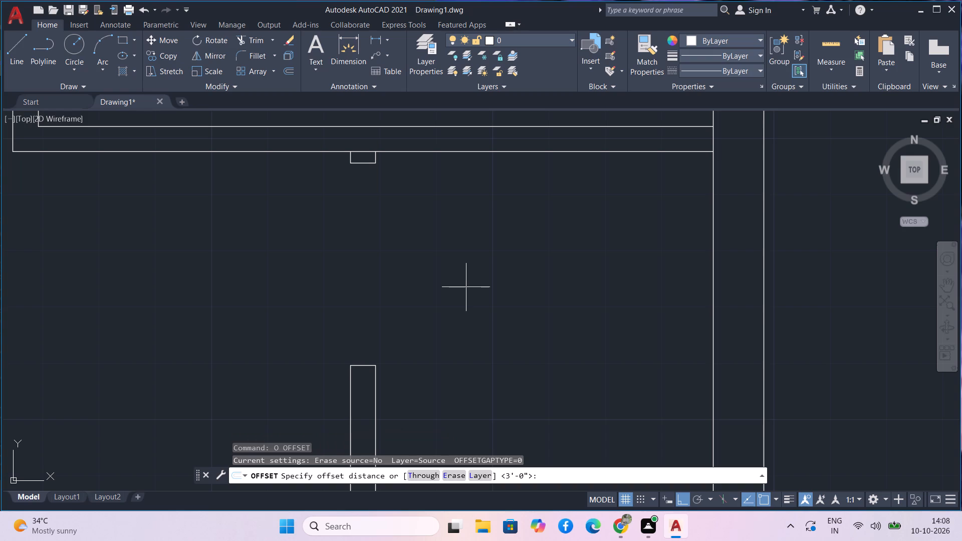
{"action": "key", "text": "2"}
{"action": "key", "text": "shift+quotedbl"}
{"action": "key", "text": "Return"}
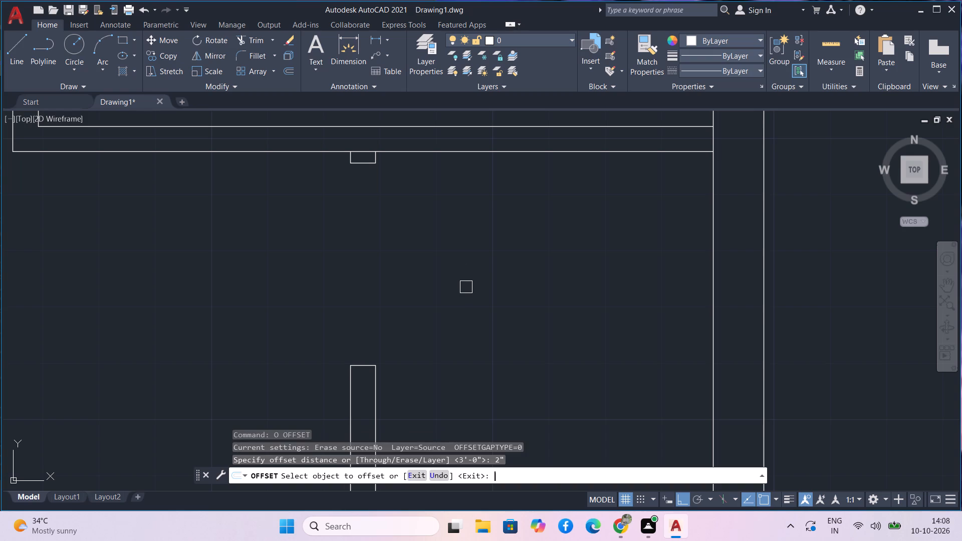
{"action": "left_click", "coordinate": [363, 368]}
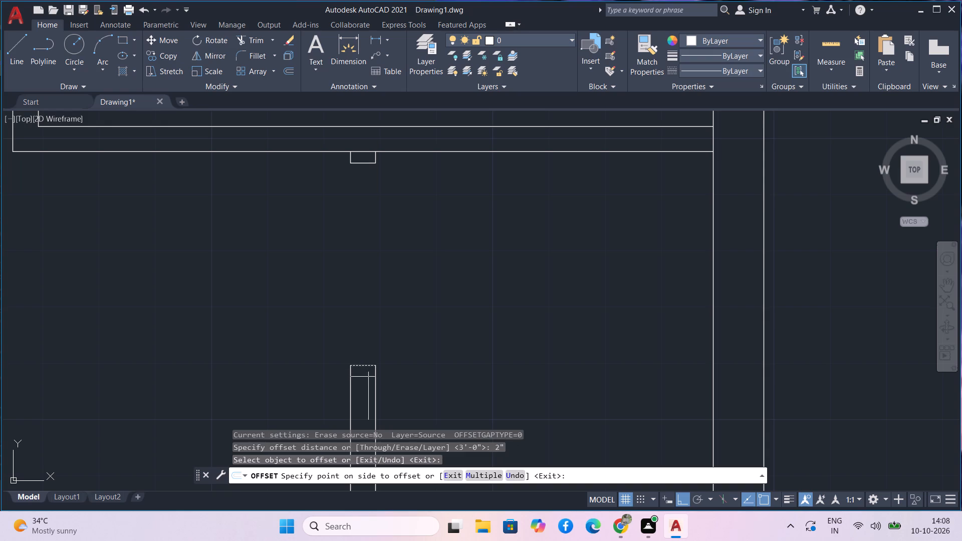
{"action": "left_click", "coordinate": [369, 402]}
{"action": "middle_click_drag", "start_coordinate": [399, 225], "coordinate": [403, 247]}
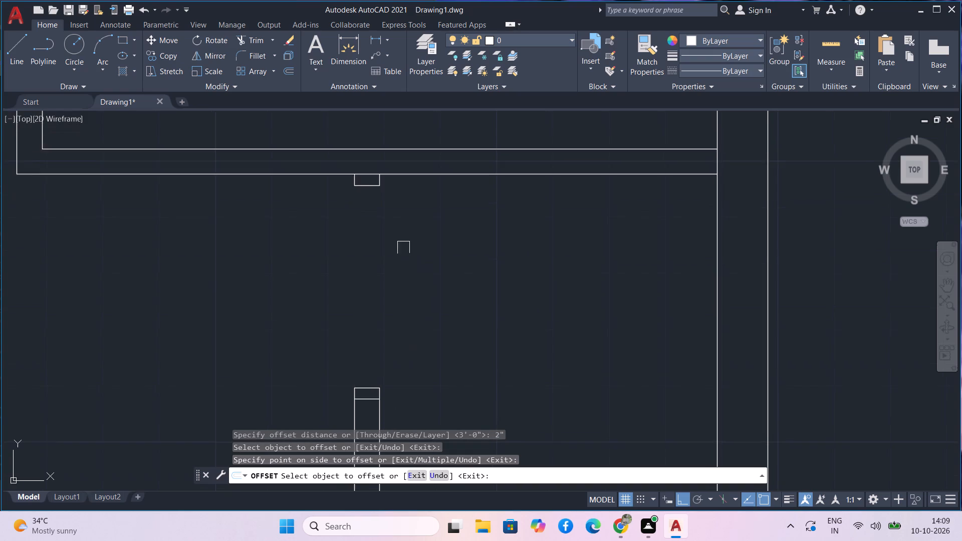
{"action": "scroll", "coordinate": [403, 247], "scroll_direction": "down", "scroll_amount": 2}
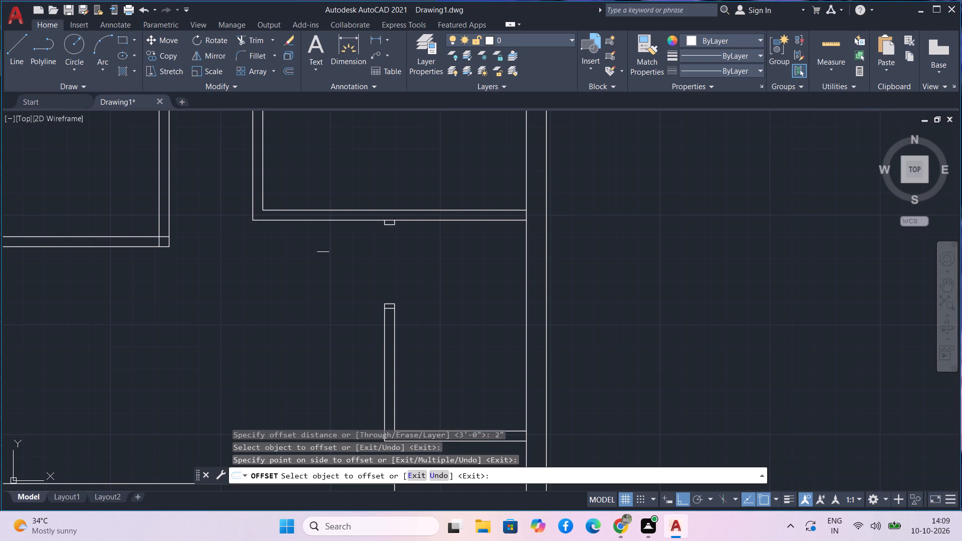
{"action": "key", "text": "Escape"}
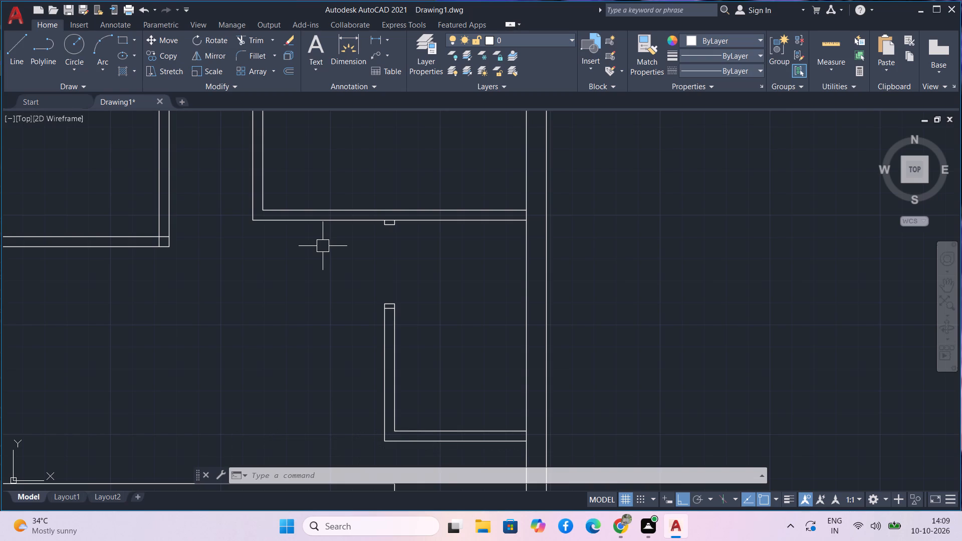
Extend the upper-right room's left wall lines downward, bringing the inner line to the lower wall's outer line.
{"action": "type", "text": "ex"}
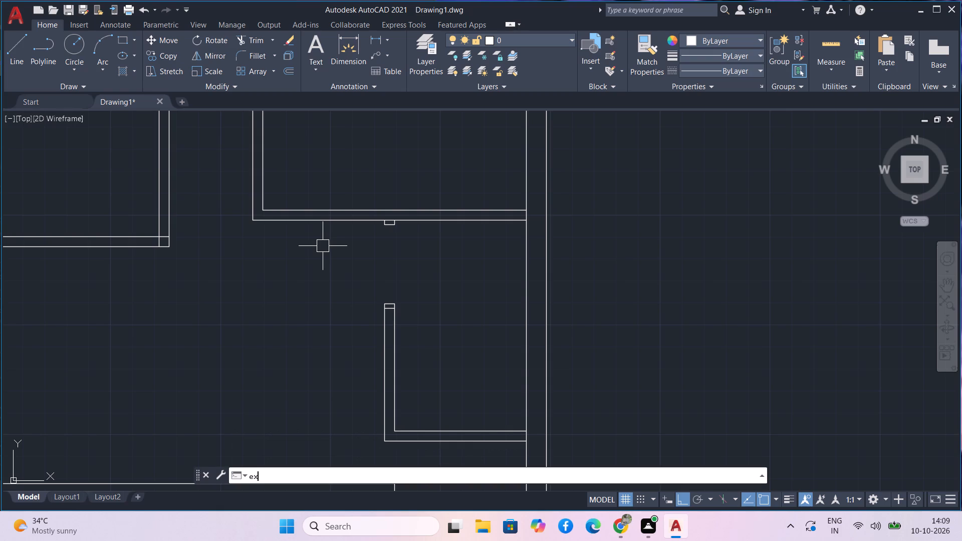
{"action": "key", "text": "space"}
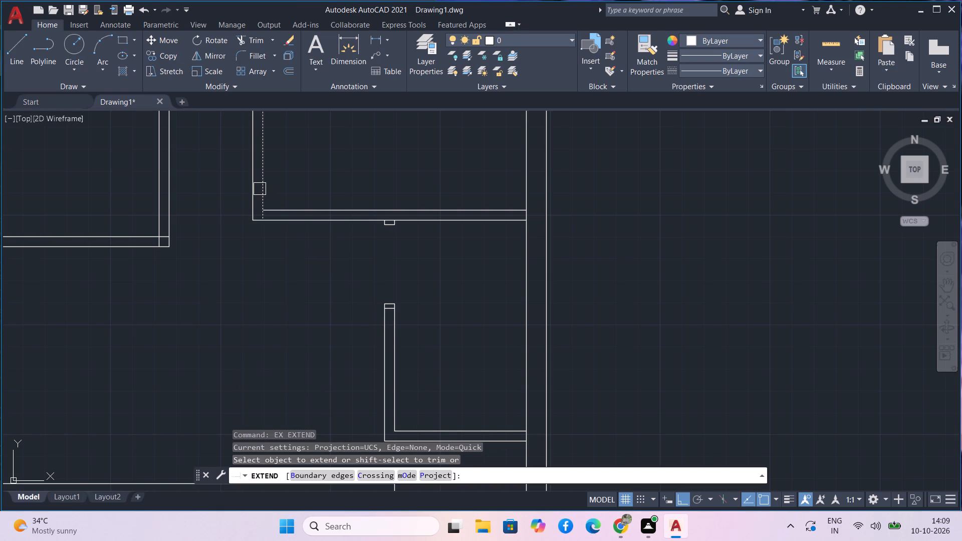
{"action": "left_click", "coordinate": [259, 188]}
{"action": "left_click", "coordinate": [269, 187]}
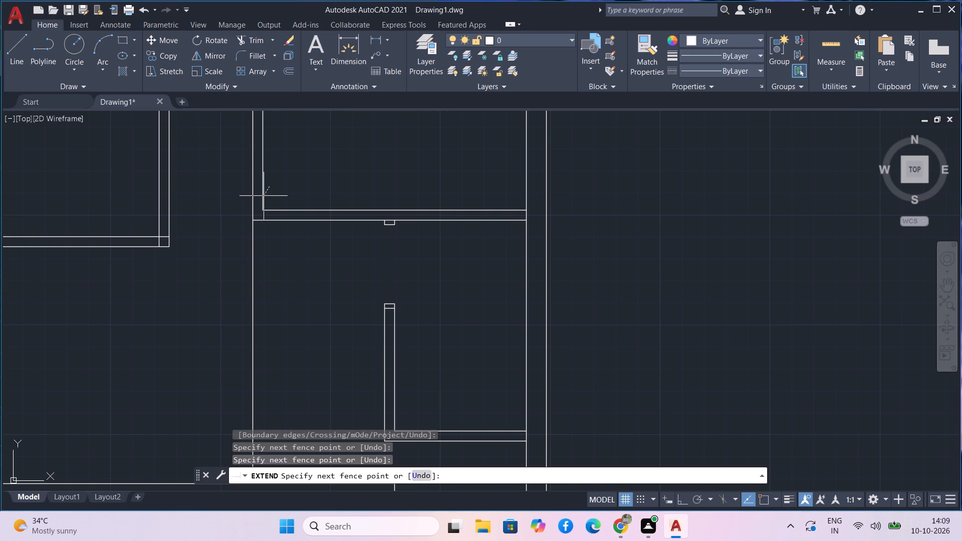
{"action": "left_click", "coordinate": [261, 198]}
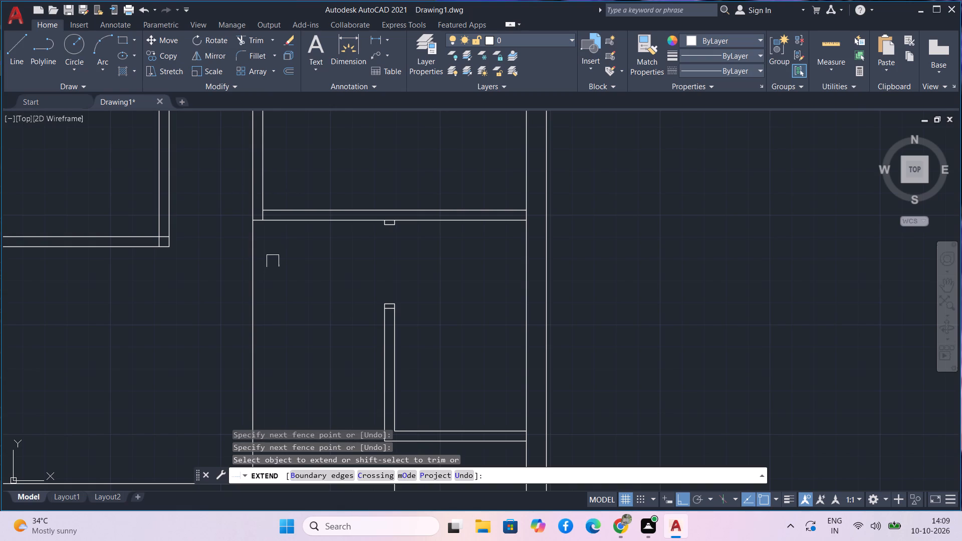
{"action": "key", "text": "Escape"}
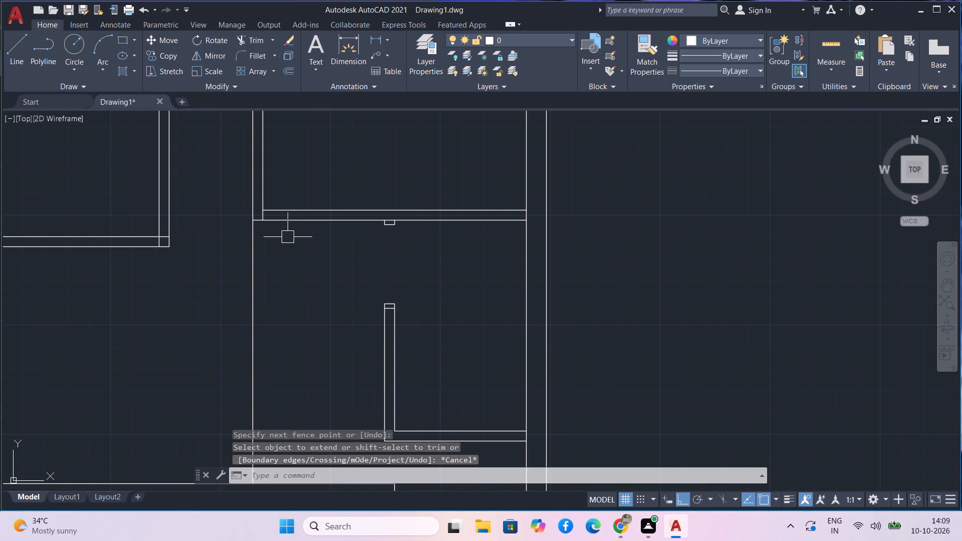
Offset the inner line of the upper-right room's left wall 2" to the right to mark the near door jamb.
{"action": "type", "text": "o"}
{"action": "key", "text": "space"}
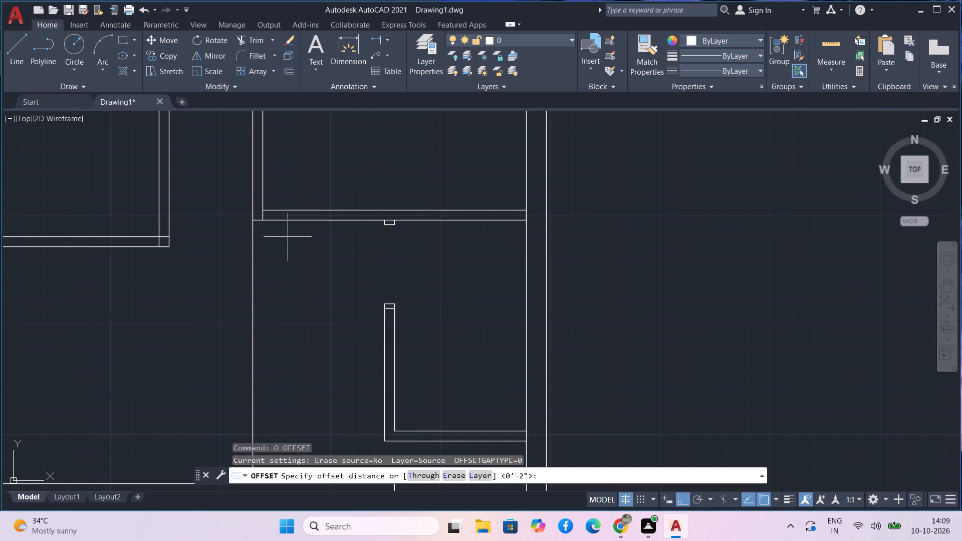
{"action": "key", "text": "2"}
{"action": "key", "text": "Return"}
{"action": "scroll", "coordinate": [268, 218], "scroll_direction": "up", "scroll_amount": 4}
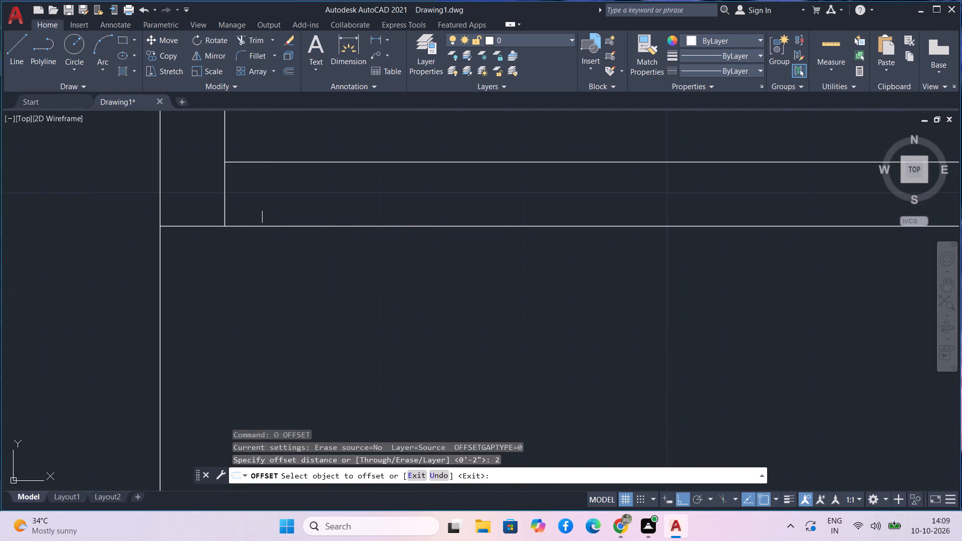
{"action": "left_click", "coordinate": [225, 194]}
{"action": "left_click", "coordinate": [263, 196]}
{"action": "key", "text": "Escape"}
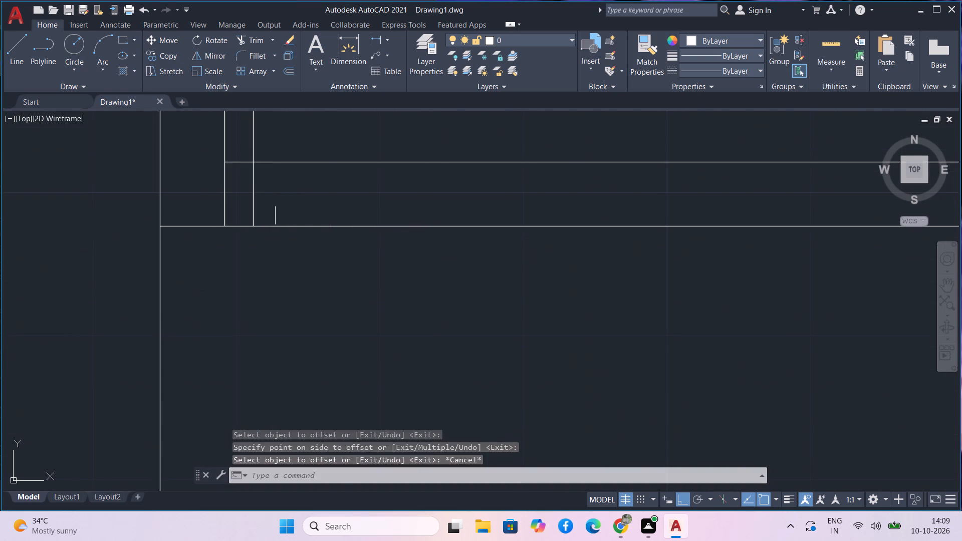
Offset the new 2" jamb line 3' to the right to mark the far side of the upper-right room's door.
{"action": "scroll", "coordinate": [281, 203], "scroll_direction": "down", "scroll_amount": 1}
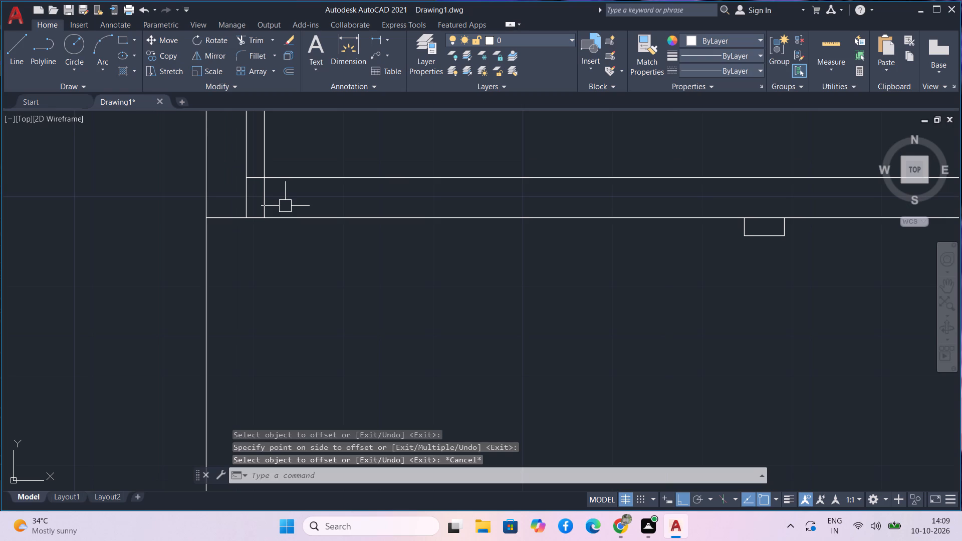
{"action": "type", "text": "o"}
{"action": "key", "text": "space"}
{"action": "key", "text": "3"}
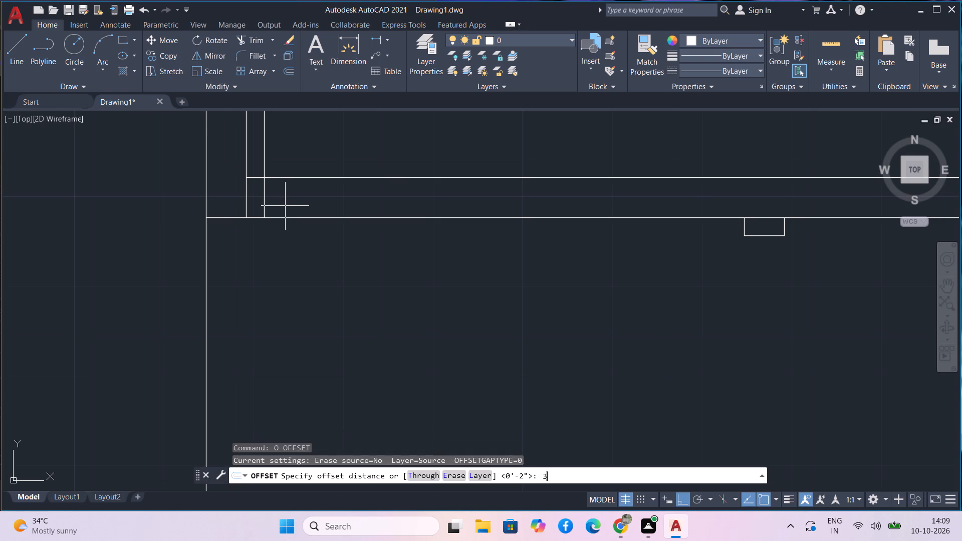
{"action": "key", "text": "apostrophe"}
{"action": "key", "text": "Return"}
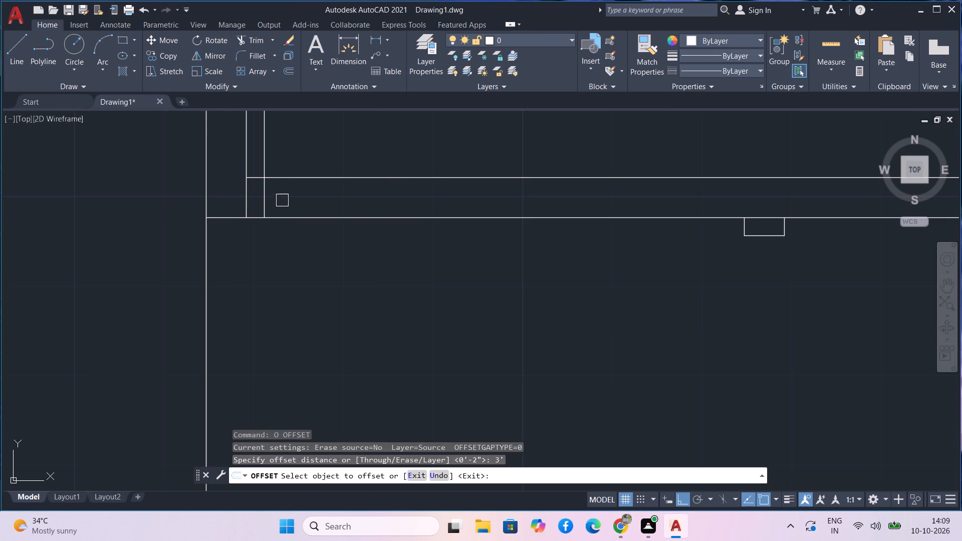
{"action": "left_click", "coordinate": [269, 201]}
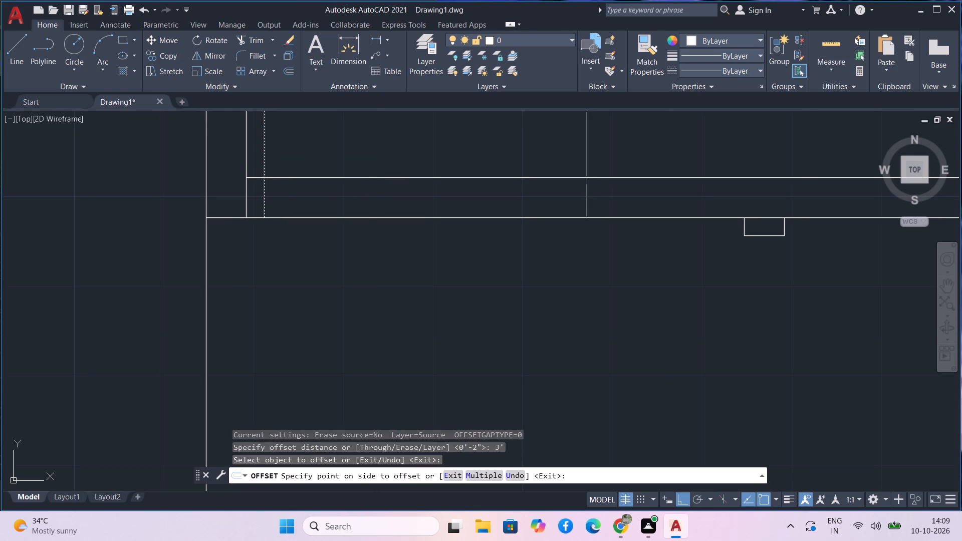
{"action": "left_click", "coordinate": [369, 203]}
{"action": "scroll", "coordinate": [373, 205], "scroll_direction": "down", "scroll_amount": 2}
{"action": "key", "text": "Escape"}
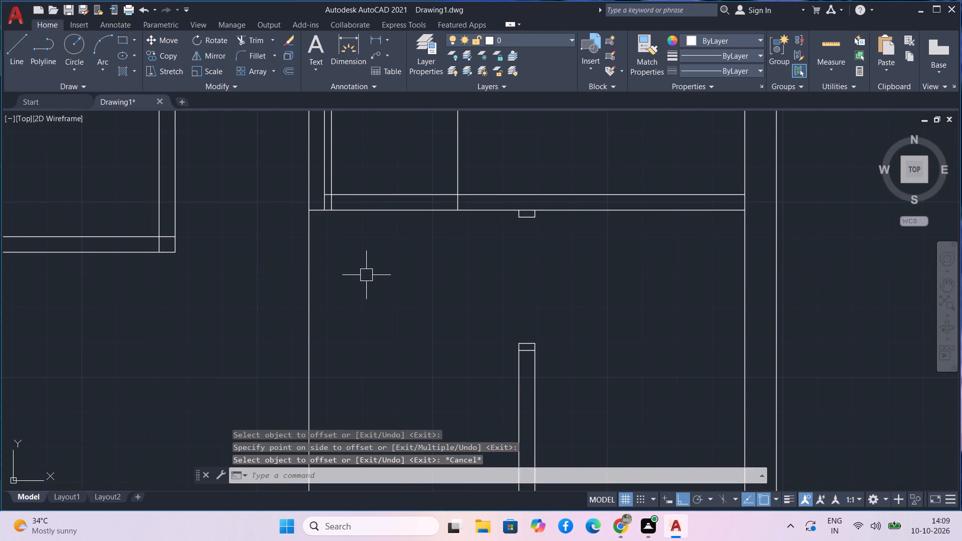
Trim the overextended left wall line, surplus jamb lines and wall segments to cut a 3' door opening in the upper-right room's lower wall.
{"action": "type", "text": "tr"}
{"action": "key", "text": "space"}
{"action": "left_click_drag", "start_coordinate": [370, 283], "coordinate": [269, 346]}
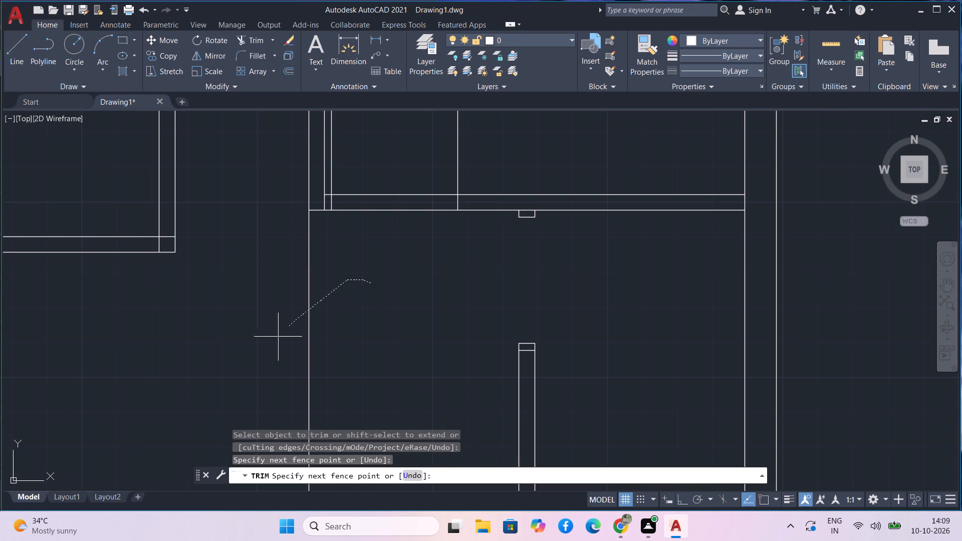
{"action": "left_click_drag", "start_coordinate": [269, 346], "coordinate": [233, 376]}
{"action": "left_click", "coordinate": [333, 164]}
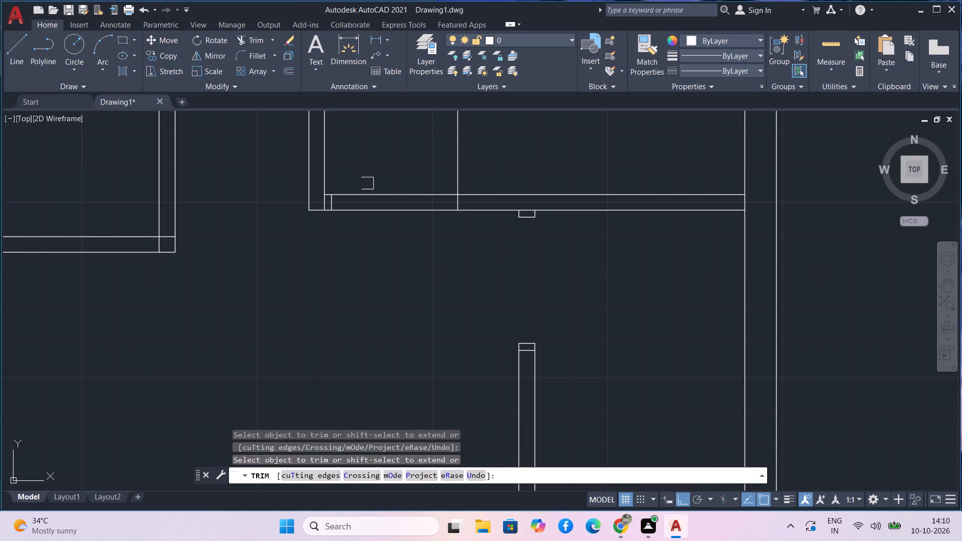
{"action": "left_click_drag", "start_coordinate": [368, 183], "coordinate": [463, 158]}
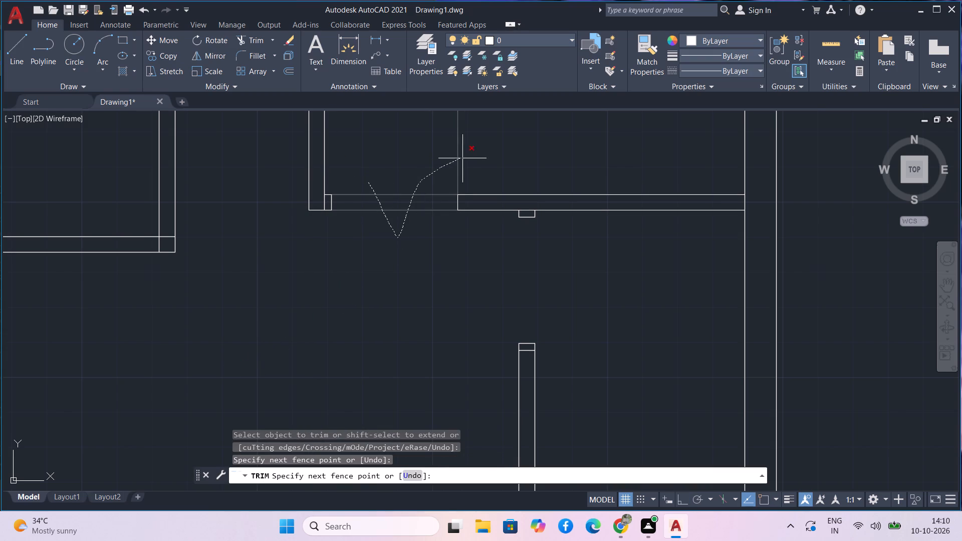
{"action": "left_click_drag", "start_coordinate": [463, 158], "coordinate": [466, 161]}
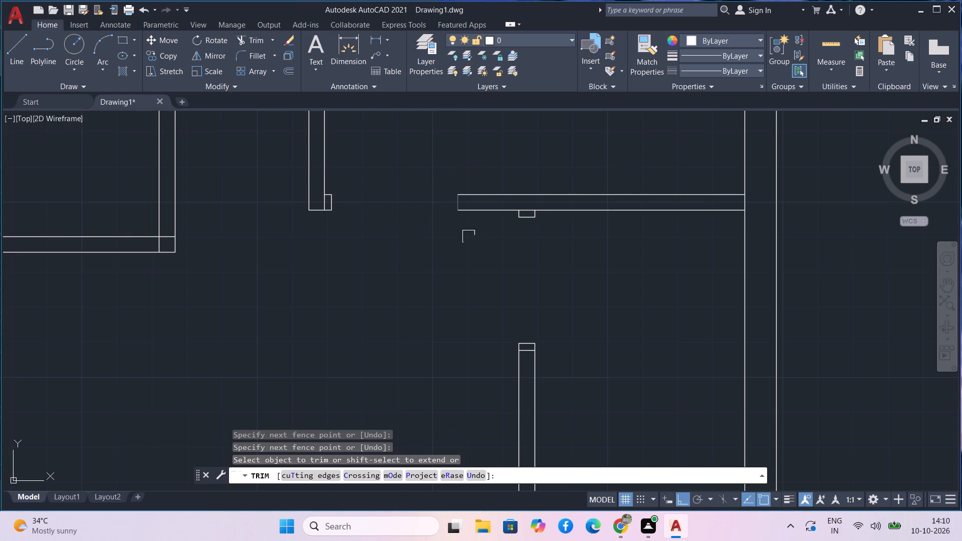
{"action": "scroll", "coordinate": [457, 291], "scroll_direction": "down", "scroll_amount": 1}
{"action": "scroll", "coordinate": [369, 301], "scroll_direction": "down", "scroll_amount": 1}
{"action": "middle_click_drag", "start_coordinate": [366, 301], "coordinate": [364, 259]}
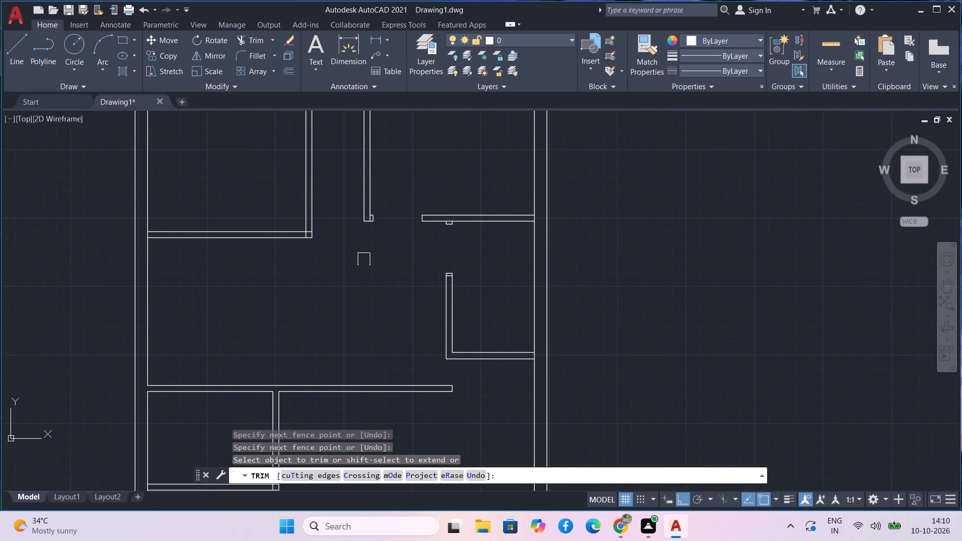
{"action": "middle_click_drag", "start_coordinate": [364, 259], "coordinate": [427, 341]}
{"action": "scroll", "coordinate": [486, 309], "scroll_direction": "up", "scroll_amount": 3}
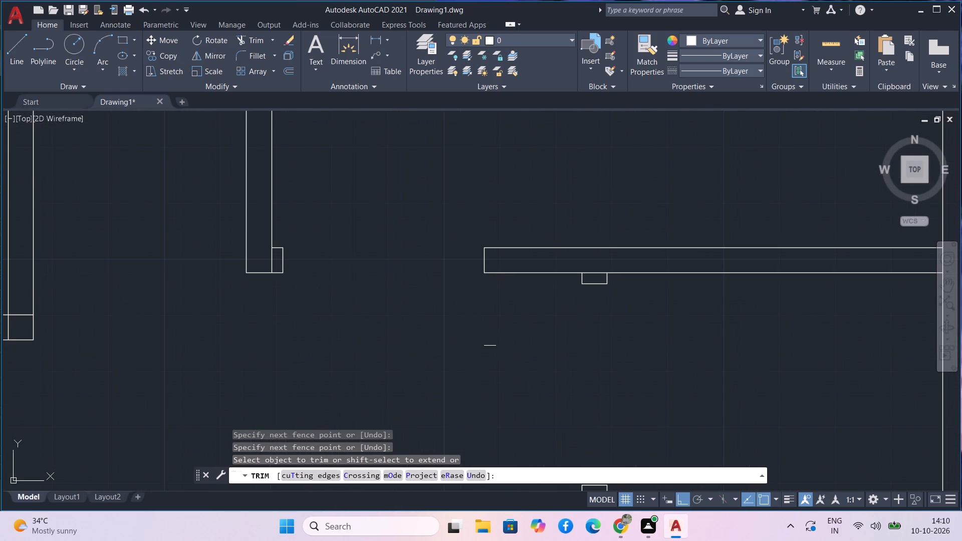
{"action": "scroll", "coordinate": [425, 392], "scroll_direction": "down", "scroll_amount": 1}
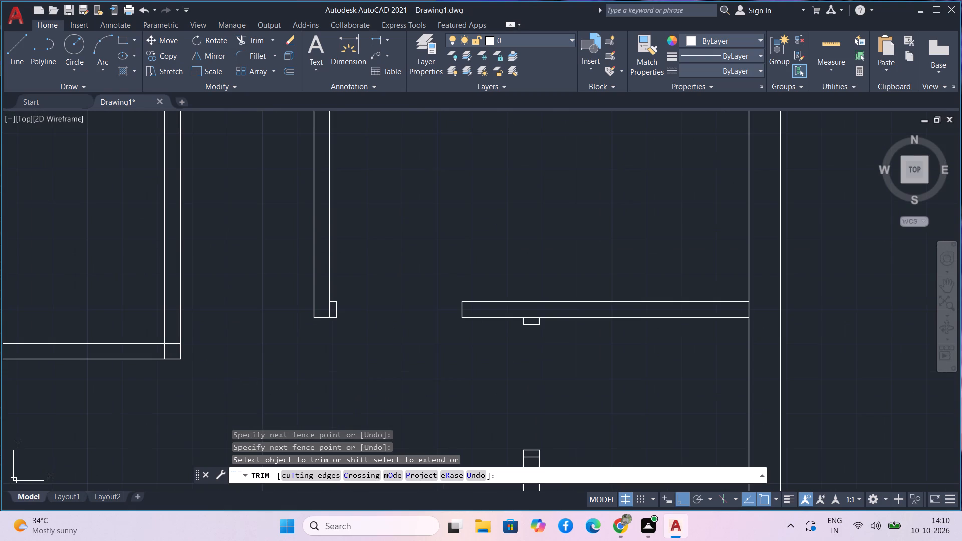
{"action": "key", "text": "Escape"}
Offset the far jamb line of the upper-right room's door opening 2" to the right, into the lower wall.
{"action": "type", "text": "o"}
{"action": "key", "text": "space"}
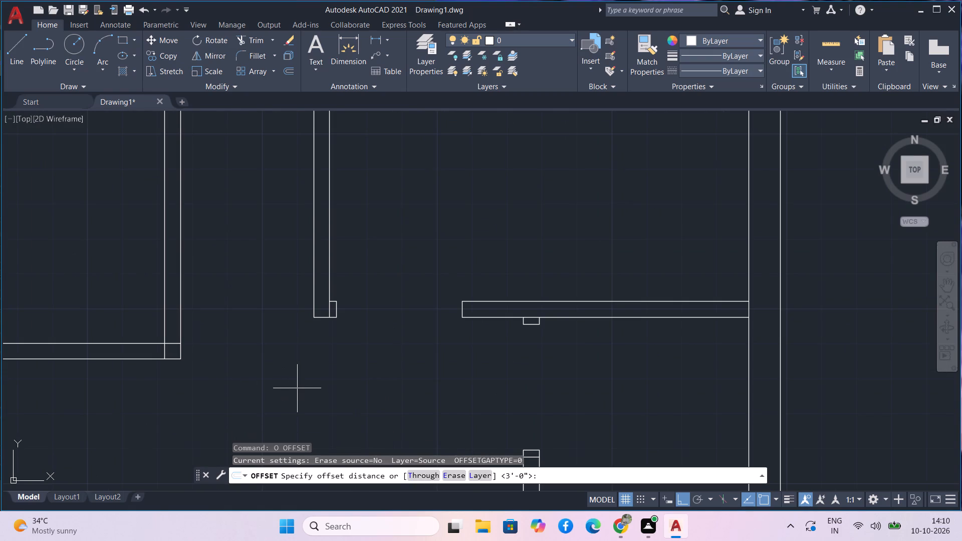
{"action": "key", "text": "2"}
{"action": "key", "text": "Return"}
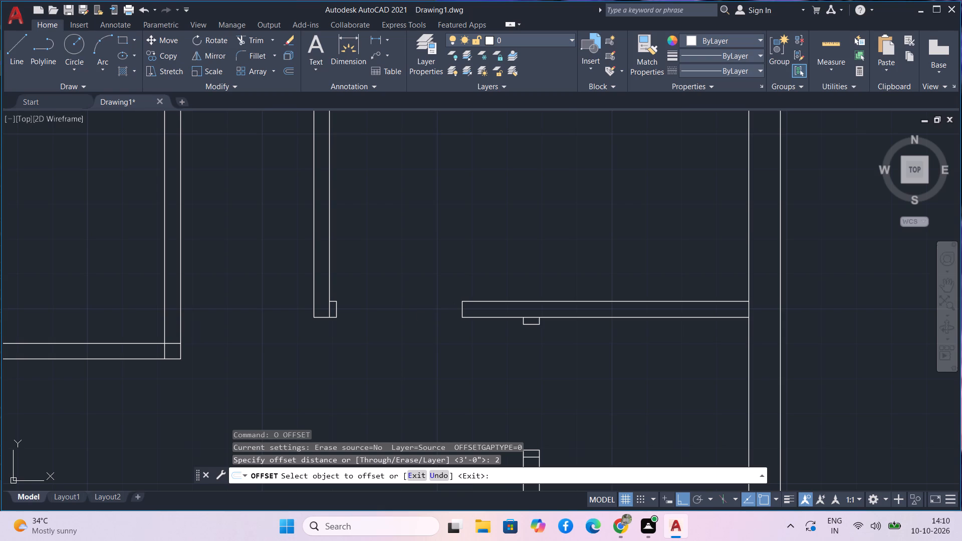
{"action": "scroll", "coordinate": [466, 309], "scroll_direction": "up", "scroll_amount": 3}
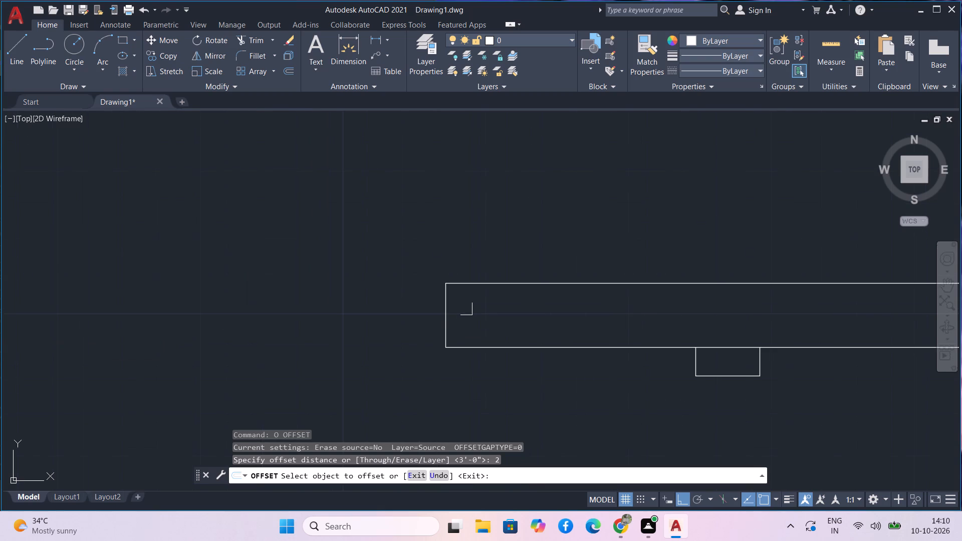
{"action": "left_click", "coordinate": [449, 315]}
{"action": "left_click", "coordinate": [504, 316]}
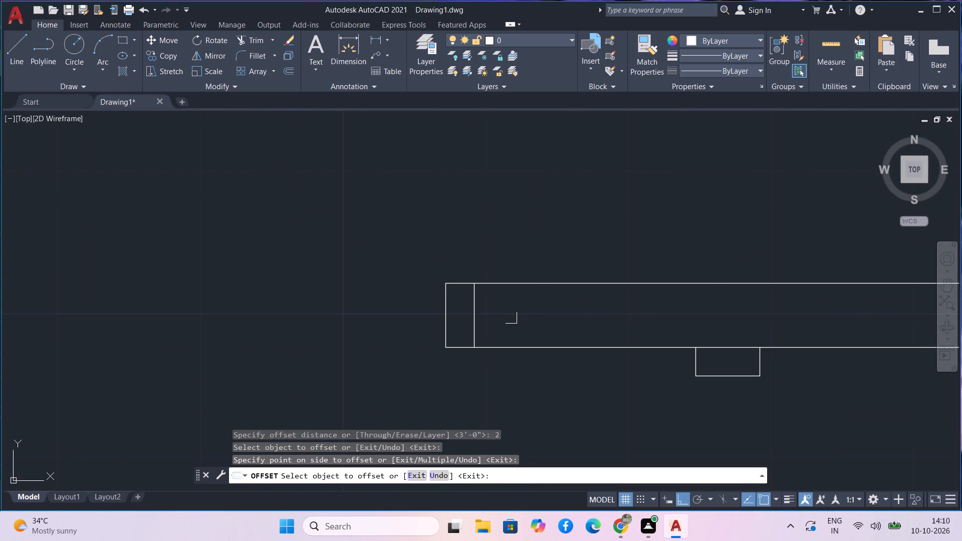
{"action": "key", "text": "space"}
Offset the inner line of the upper-left room's right wall 4.5" to the left, into the room.
{"action": "scroll", "coordinate": [511, 320], "scroll_direction": "down", "scroll_amount": 4}
{"action": "scroll", "coordinate": [387, 350], "scroll_direction": "down", "scroll_amount": 3}
{"action": "middle_click_drag", "start_coordinate": [378, 367], "coordinate": [491, 355]}
{"action": "scroll", "coordinate": [444, 344], "scroll_direction": "up", "scroll_amount": 7}
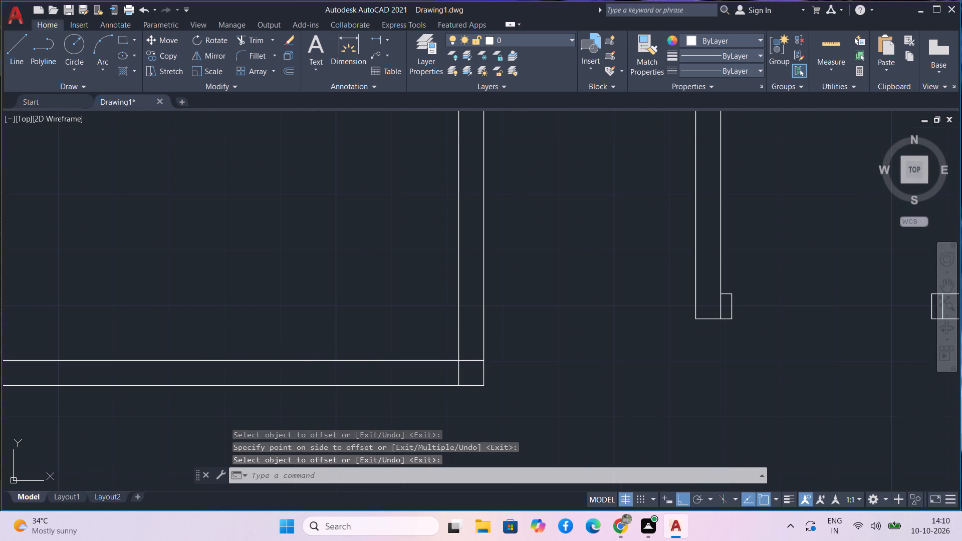
{"action": "middle_click_drag", "start_coordinate": [502, 417], "coordinate": [511, 377]}
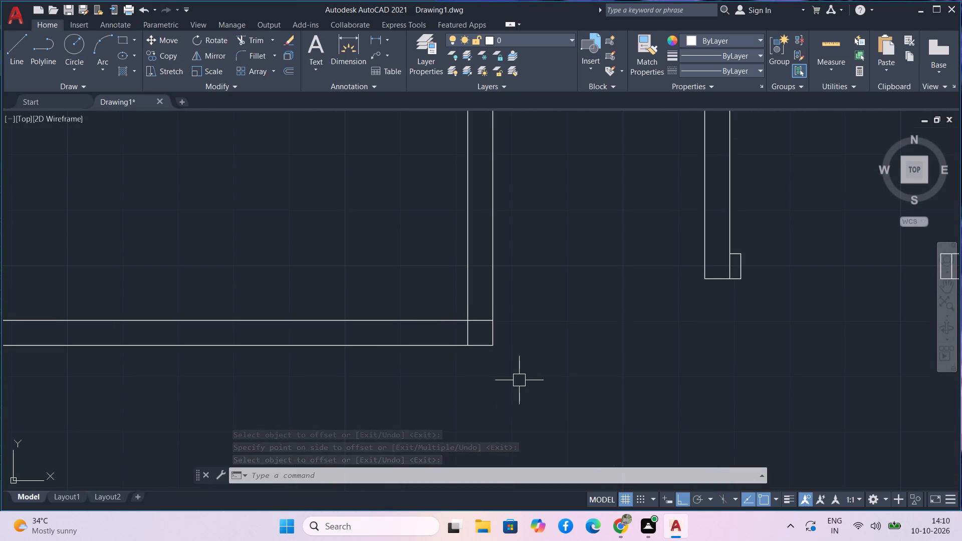
{"action": "type", "text": "o"}
{"action": "key", "text": "space"}
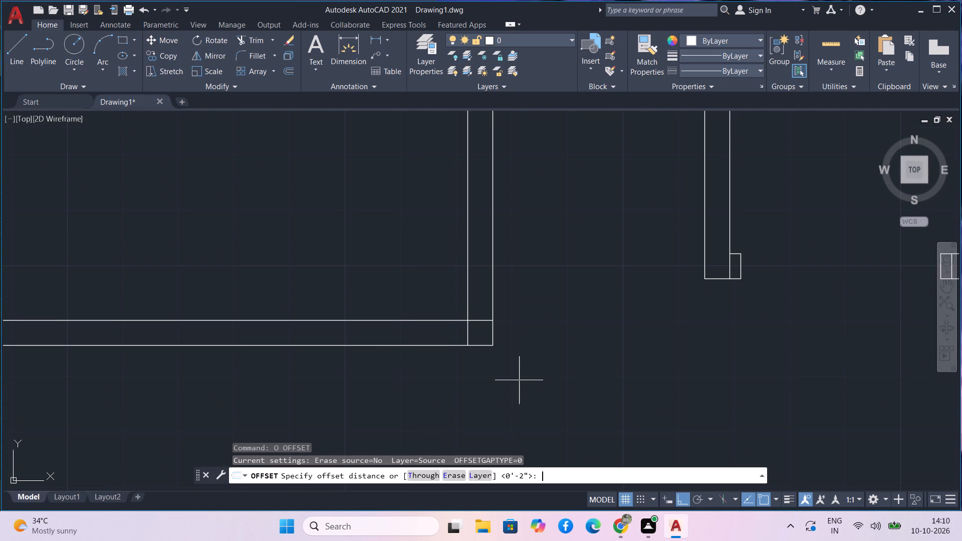
{"action": "type", "text": "4.5"}
{"action": "key", "text": "Return"}
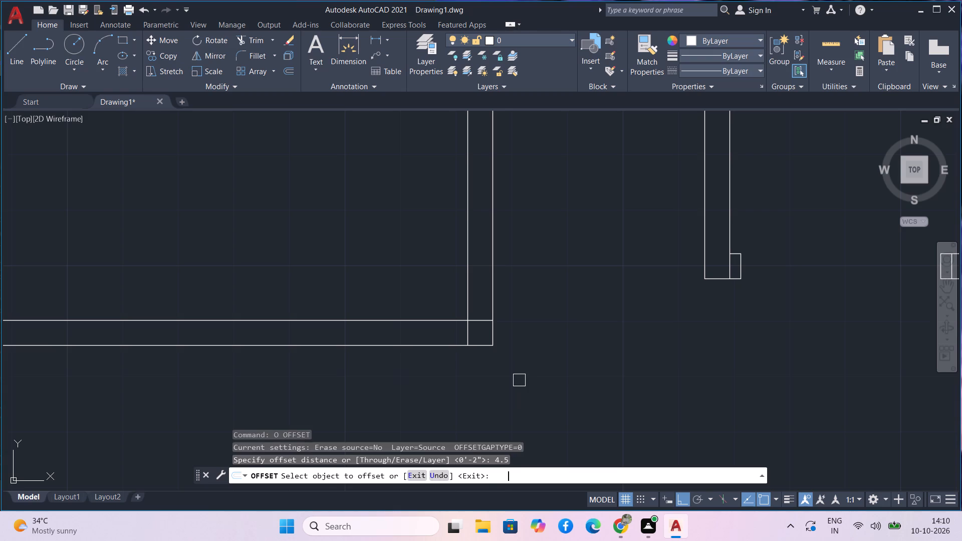
{"action": "left_click", "coordinate": [463, 270]}
{"action": "left_click", "coordinate": [433, 259]}
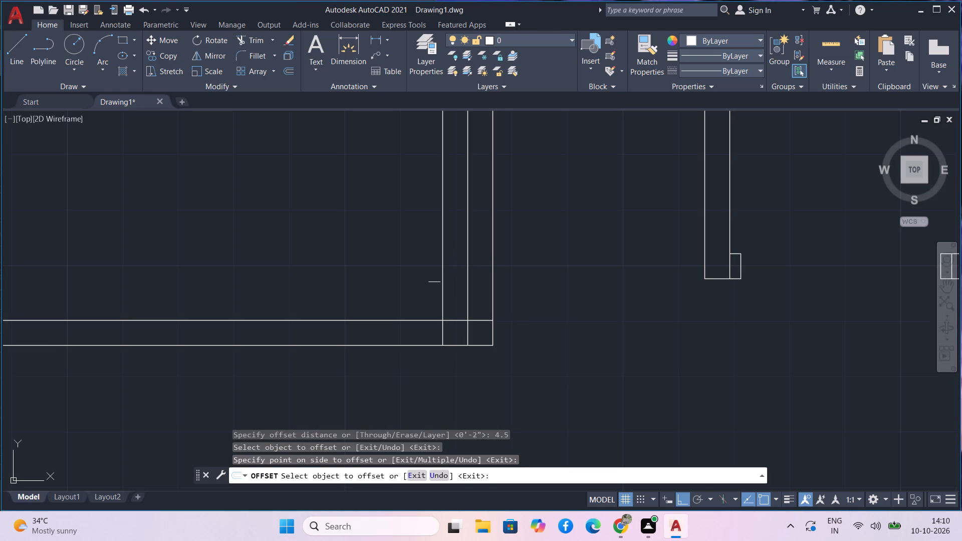
{"action": "key", "text": "Escape"}
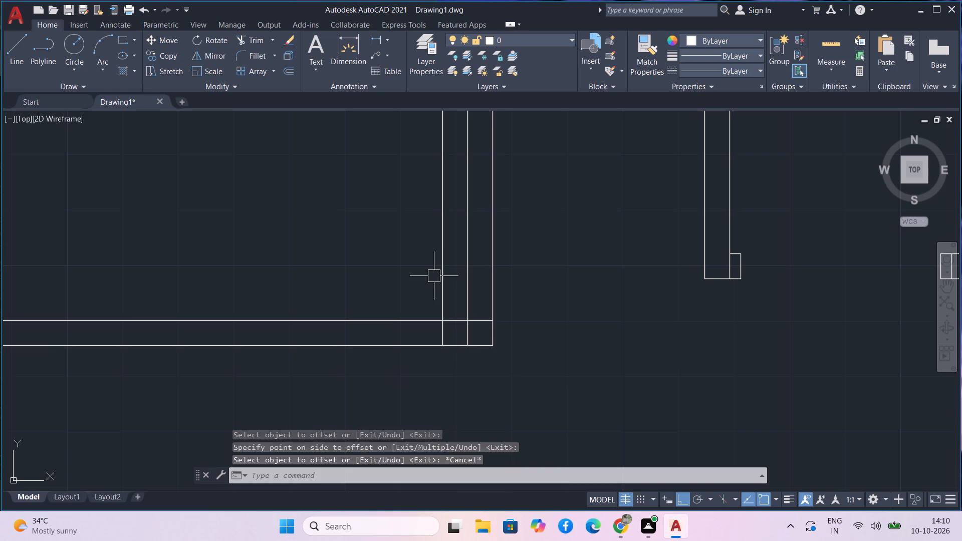
Offset the new 4.5" line 3' to the left to mark the far side of the upper-left room's door.
{"action": "type", "text": "o"}
{"action": "key", "text": "space"}
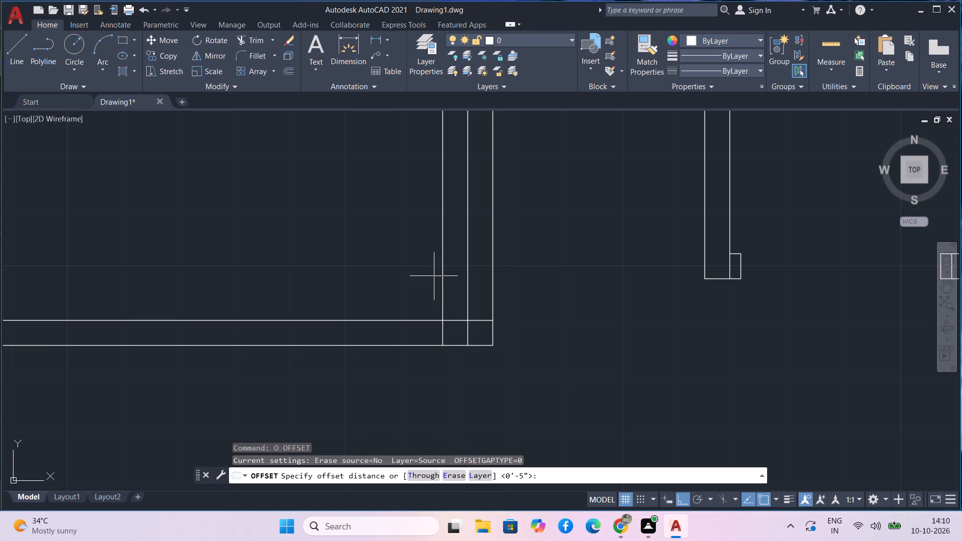
{"action": "type", "text": "3'"}
{"action": "key", "text": "Return"}
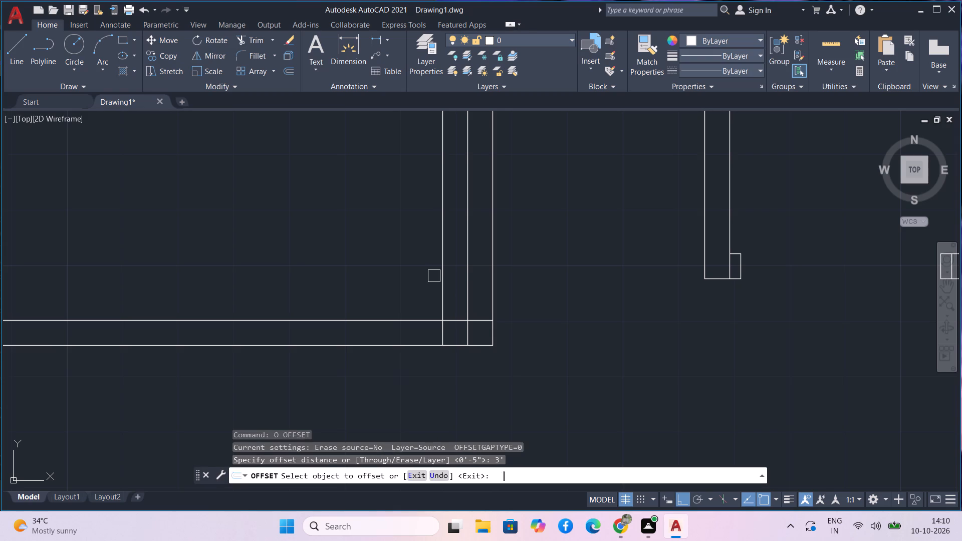
{"action": "left_click", "coordinate": [440, 276]}
{"action": "left_click", "coordinate": [292, 276]}
{"action": "key", "text": "Escape"}
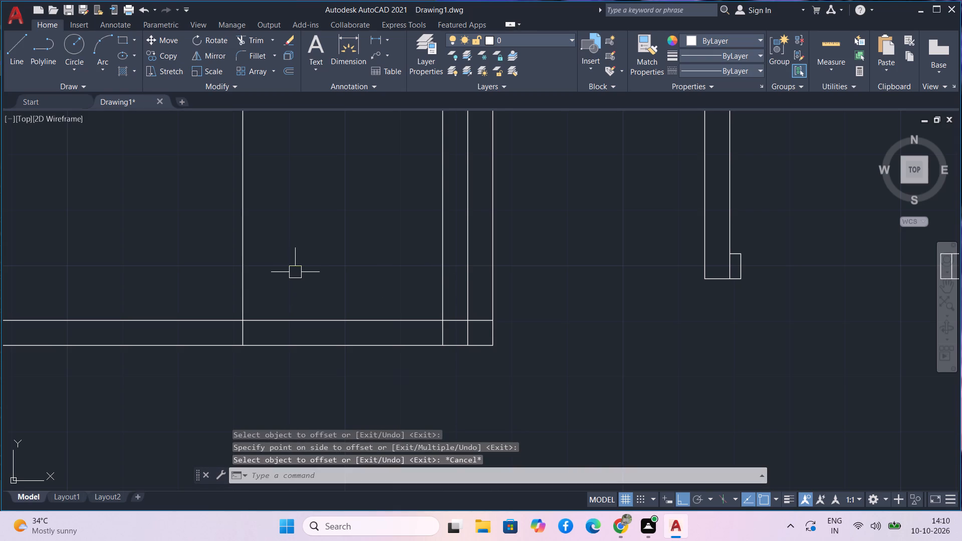
Trim the lower wall between the two marker lines and their surplus lengths to cut the upper-left room's 3' door opening.
{"action": "type", "text": "tr"}
{"action": "key", "text": "space"}
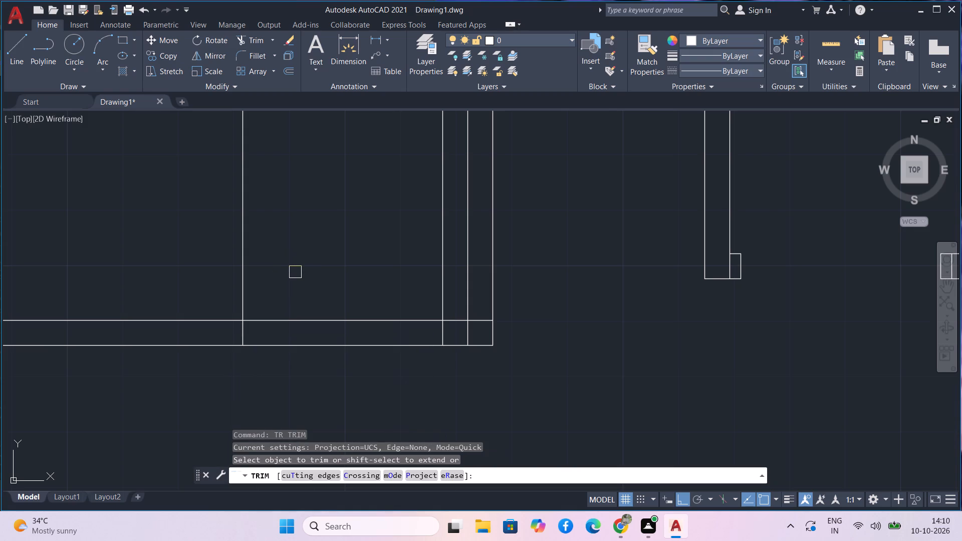
{"action": "left_click_drag", "start_coordinate": [326, 237], "coordinate": [403, 217]}
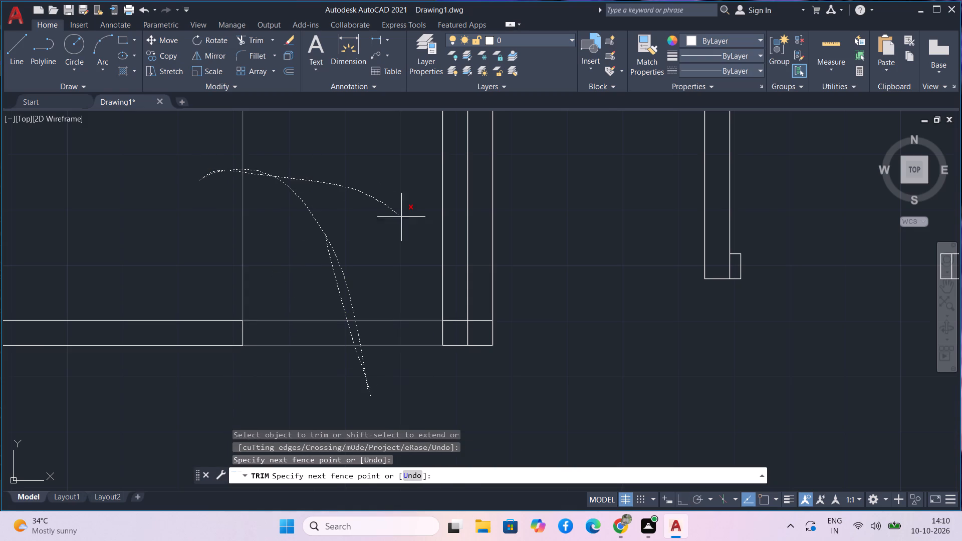
{"action": "left_click_drag", "start_coordinate": [403, 217], "coordinate": [446, 224]}
{"action": "scroll", "coordinate": [405, 220], "scroll_direction": "down", "scroll_amount": 2}
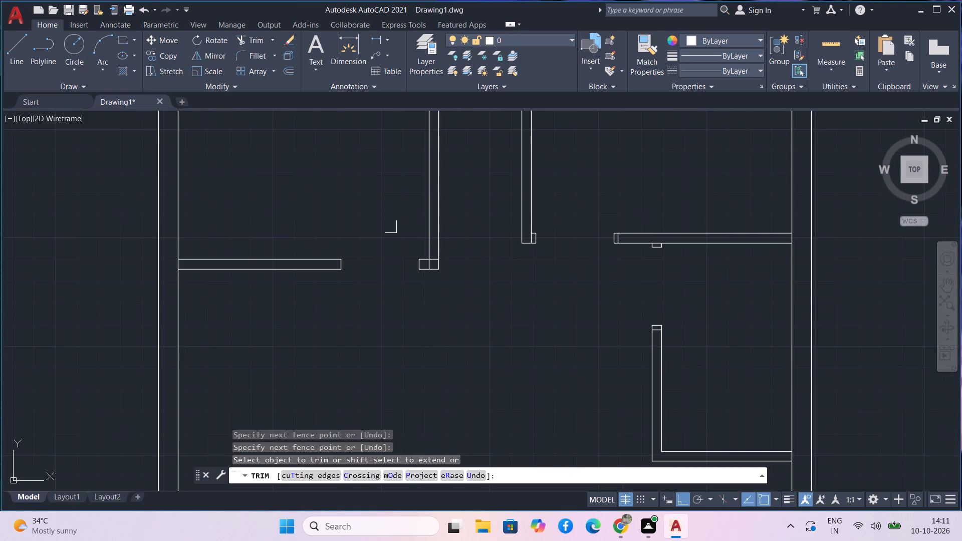
{"action": "middle_click_drag", "start_coordinate": [390, 227], "coordinate": [405, 319]}
{"action": "scroll", "coordinate": [405, 319], "scroll_direction": "down", "scroll_amount": 2}
{"action": "scroll", "coordinate": [394, 309], "scroll_direction": "up", "scroll_amount": 1}
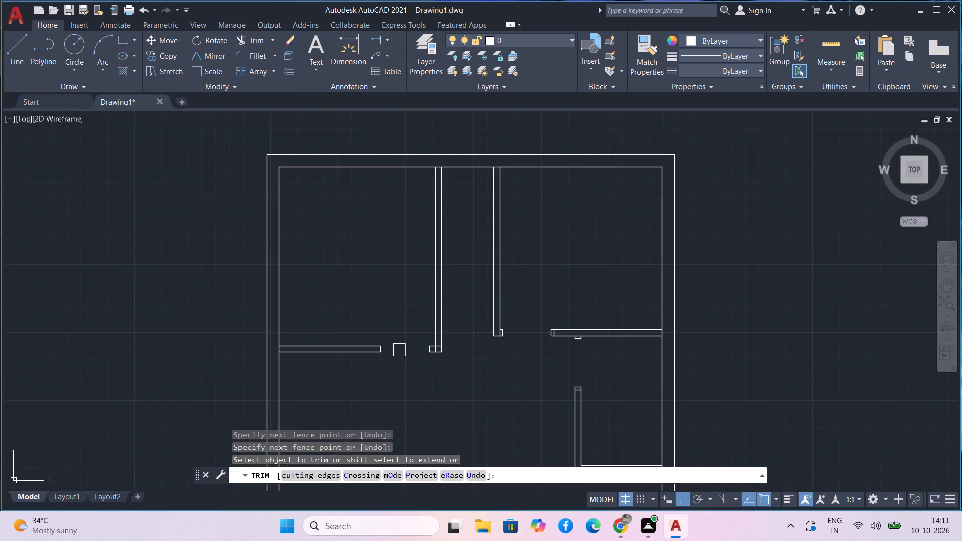
{"action": "middle_click_drag", "start_coordinate": [399, 350], "coordinate": [381, 329]}
{"action": "key", "text": "Escape"}
Offset the left end line of the upper-left room's door opening 2" to the left, into the lower wall.
{"action": "type", "text": "o"}
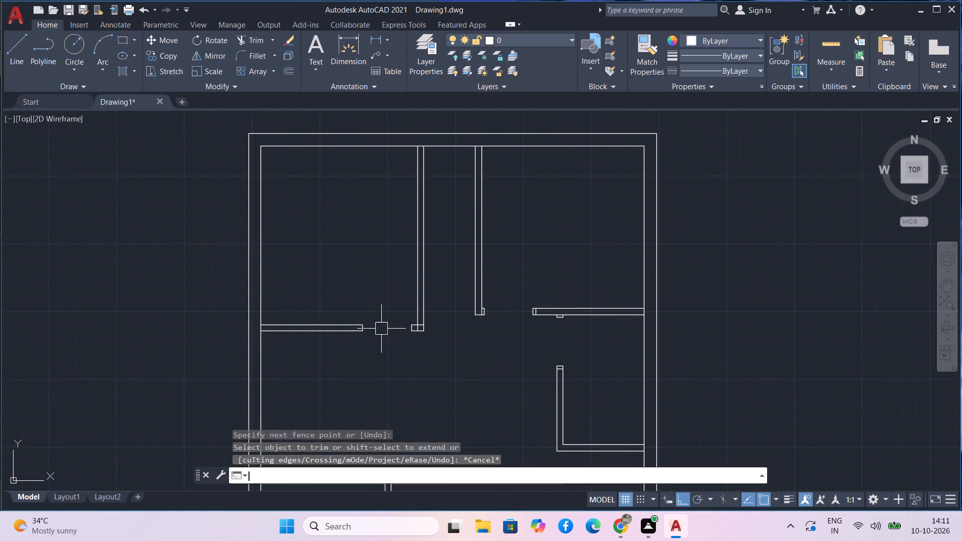
{"action": "key", "text": "space"}
{"action": "key", "text": "2"}
{"action": "key", "text": "Return"}
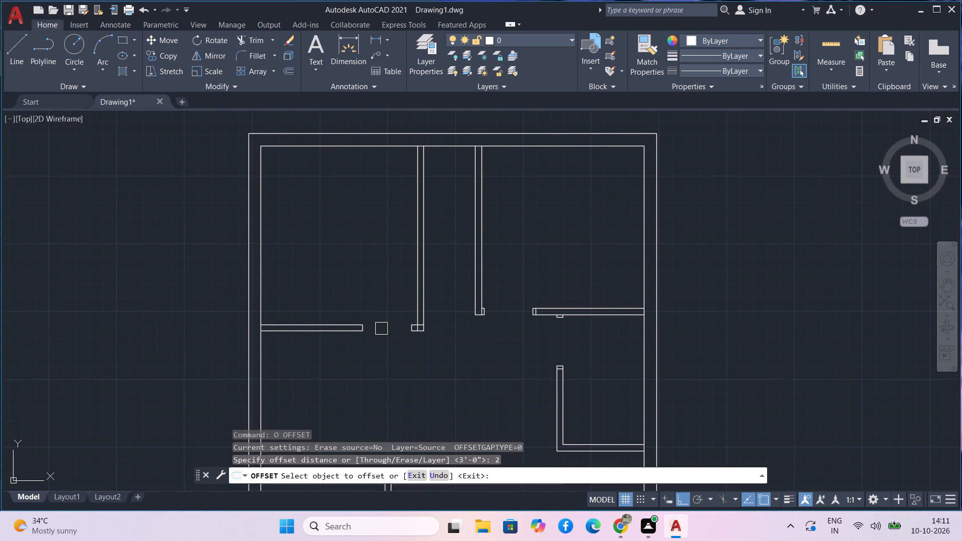
{"action": "scroll", "coordinate": [339, 355], "scroll_direction": "up", "scroll_amount": 4}
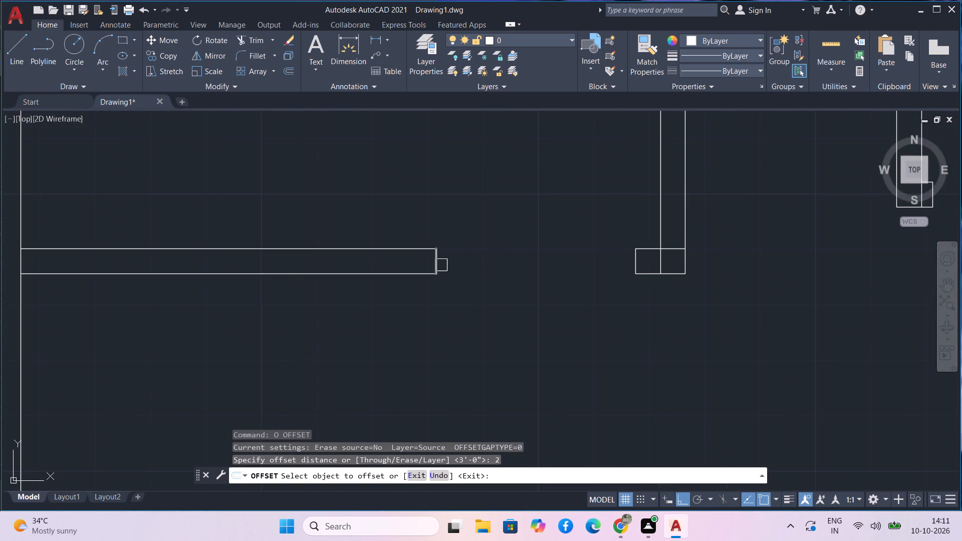
{"action": "left_click", "coordinate": [440, 265]}
{"action": "left_click", "coordinate": [392, 258]}
{"action": "key", "text": "Escape"}
{"action": "scroll", "coordinate": [427, 278], "scroll_direction": "down", "scroll_amount": 2}
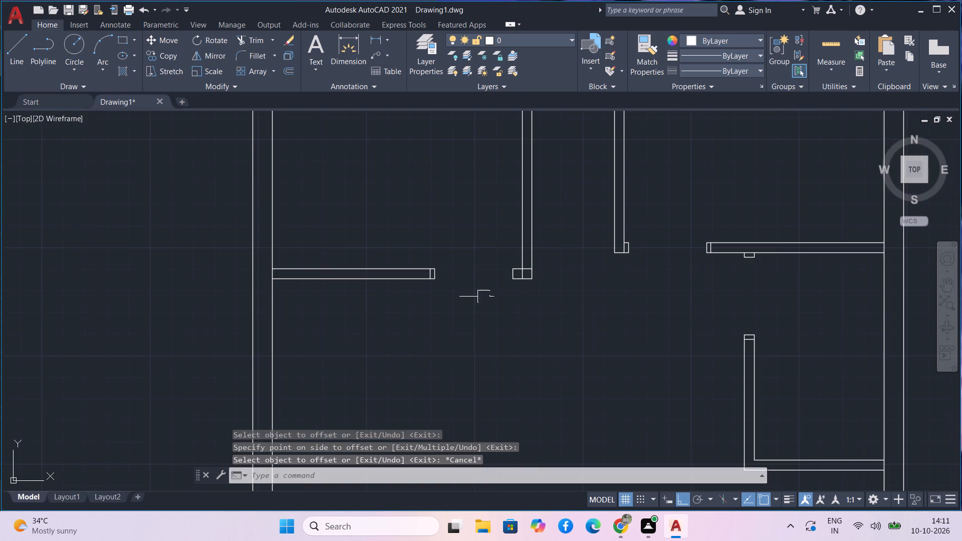
Trim away the 4.5" wall stub projecting left from the foot of the upper-left room's right wall.
{"action": "middle_click_drag", "start_coordinate": [522, 311], "coordinate": [462, 282]}
{"action": "middle_click_drag", "start_coordinate": [439, 239], "coordinate": [434, 276]}
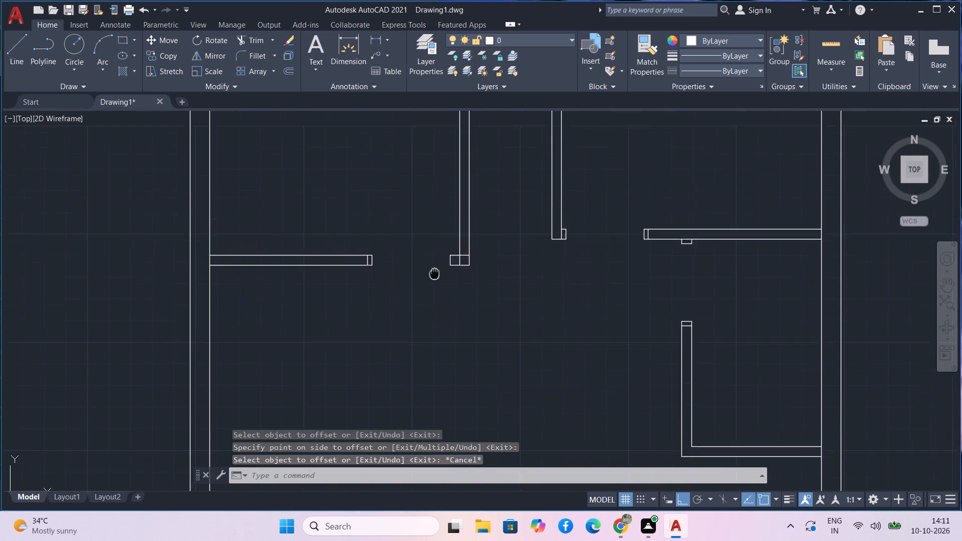
{"action": "middle_click_drag", "start_coordinate": [434, 276], "coordinate": [433, 310]}
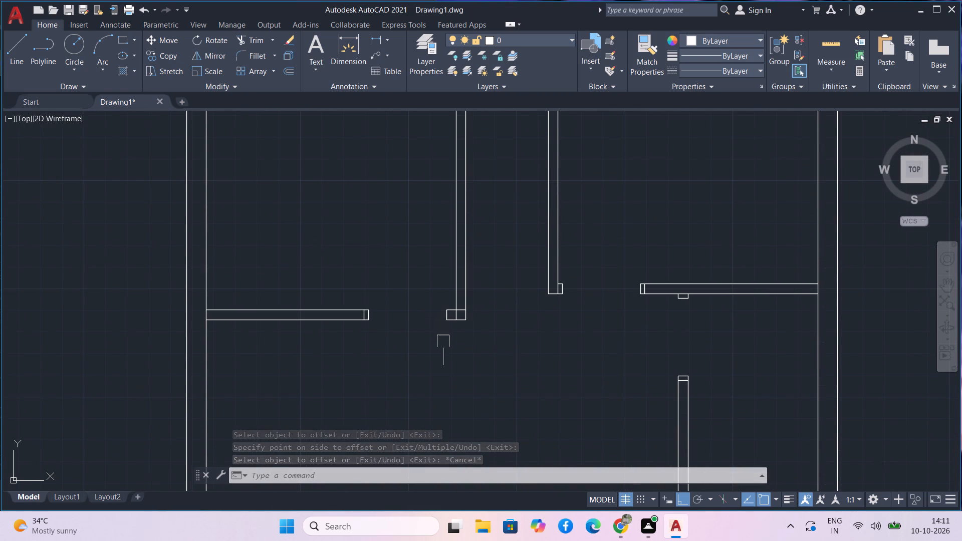
{"action": "scroll", "coordinate": [457, 334], "scroll_direction": "up", "scroll_amount": 2}
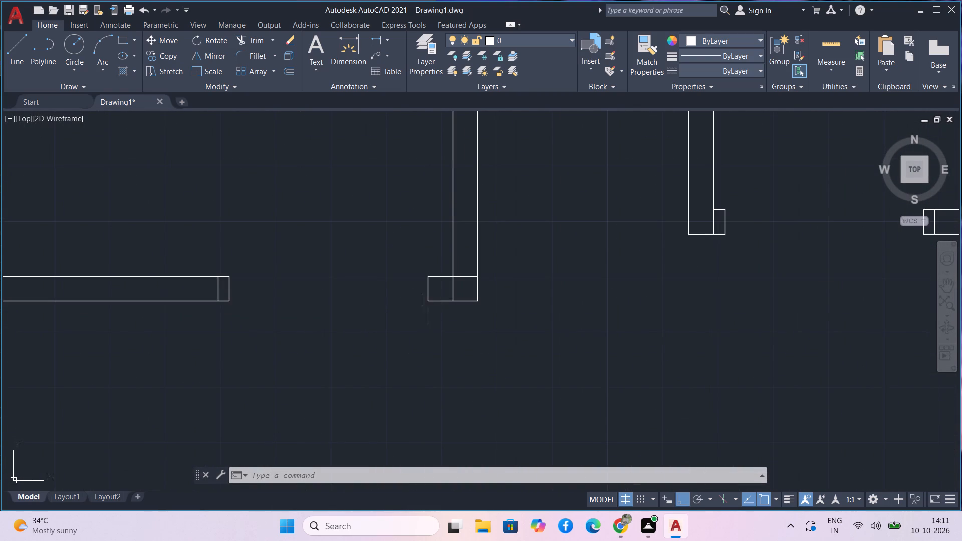
{"action": "scroll", "coordinate": [429, 308], "scroll_direction": "down", "scroll_amount": 2}
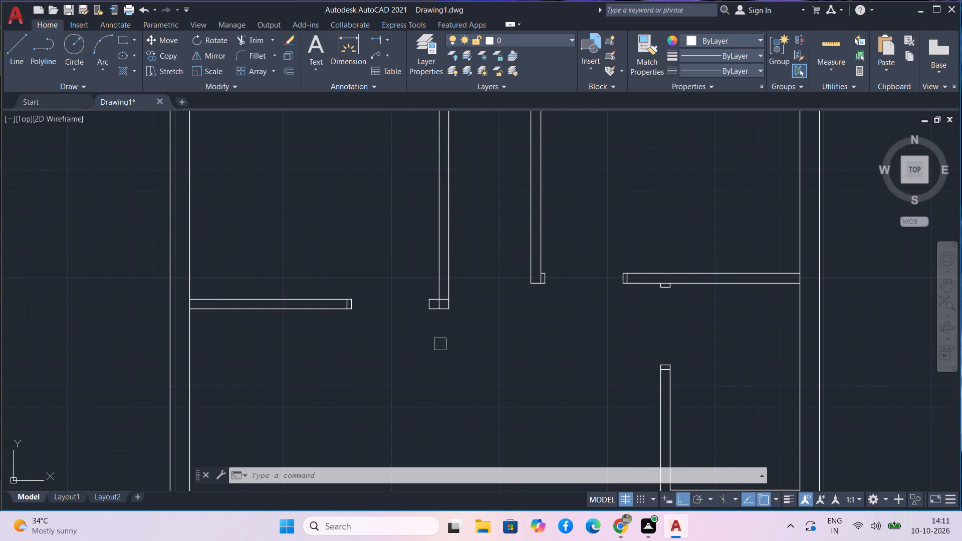
{"action": "scroll", "coordinate": [430, 319], "scroll_direction": "up", "scroll_amount": 5}
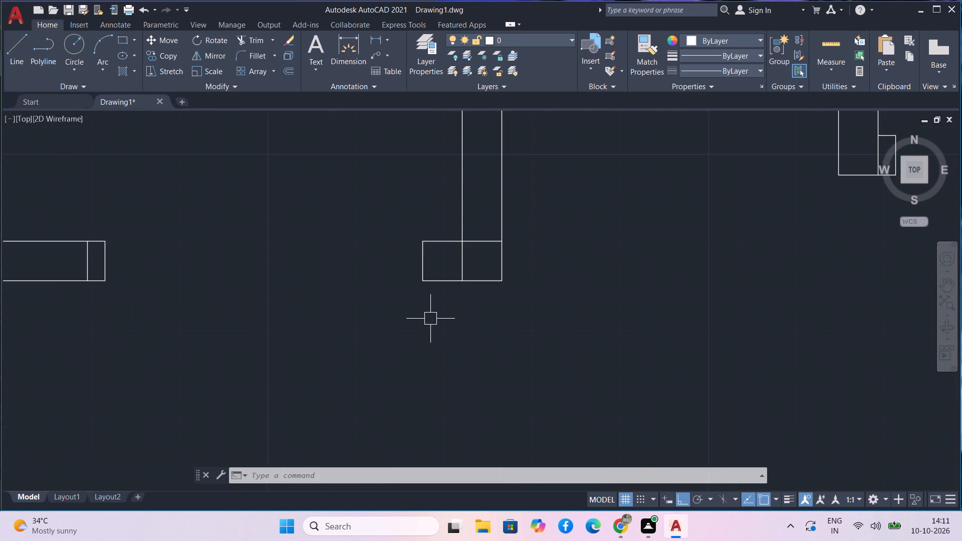
{"action": "key", "text": "Escape"}
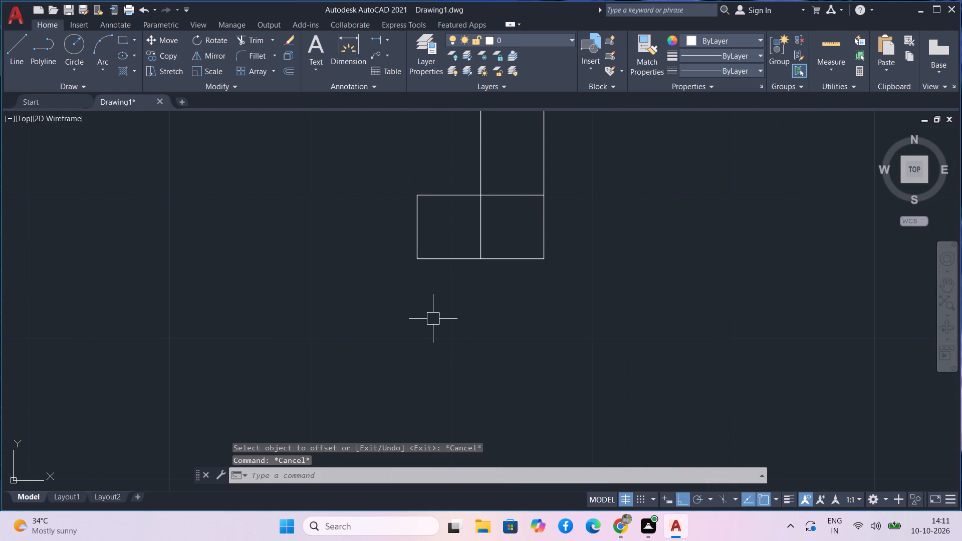
{"action": "type", "text": "tr"}
{"action": "key", "text": "space"}
{"action": "left_click_drag", "start_coordinate": [432, 307], "coordinate": [427, 237]}
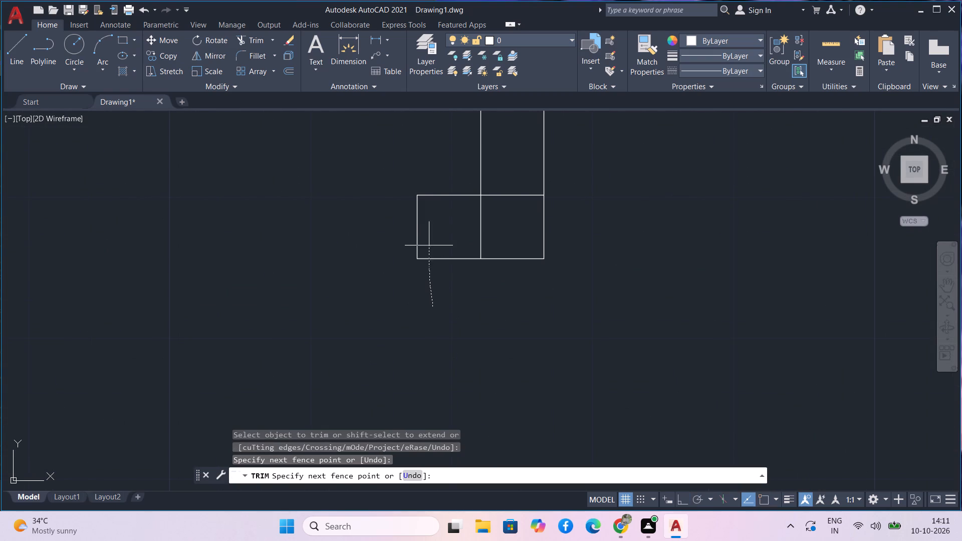
{"action": "left_click_drag", "start_coordinate": [427, 237], "coordinate": [464, 228]}
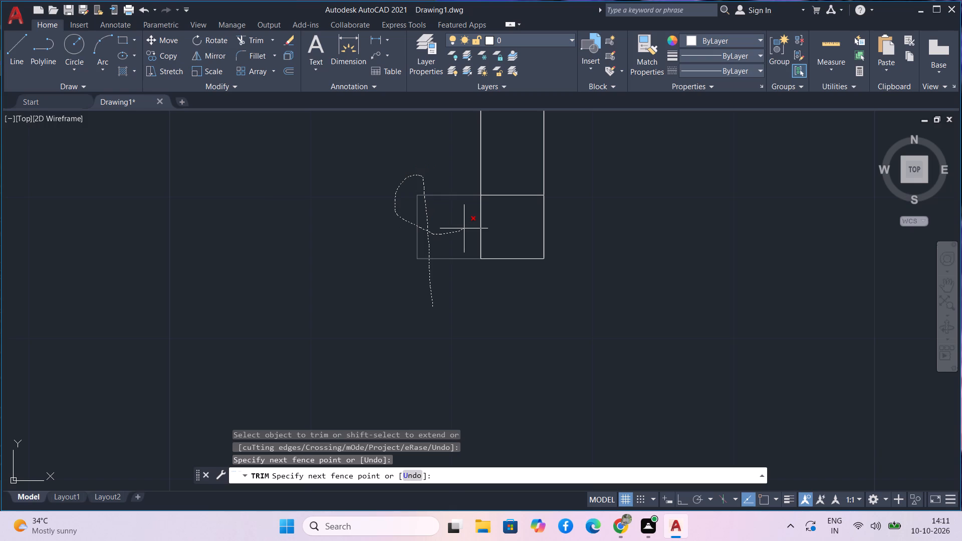
{"action": "left_click_drag", "start_coordinate": [464, 228], "coordinate": [460, 337]}
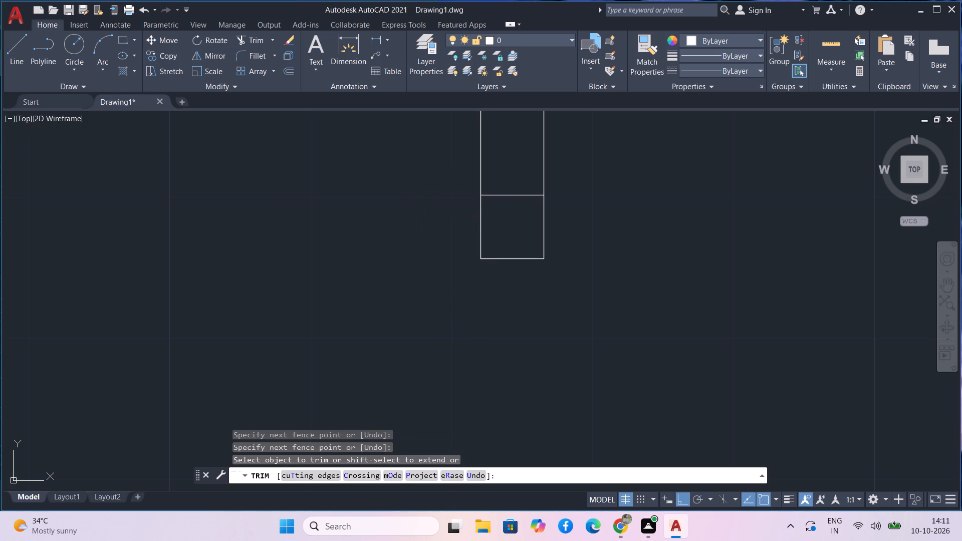
{"action": "key", "text": "Escape"}
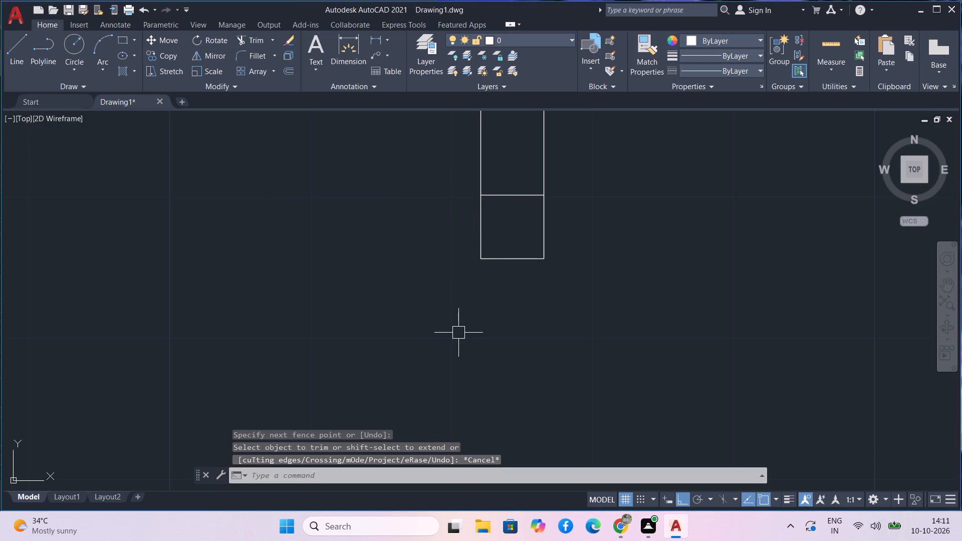
Offset the left line of the upper-left room's right wall 2" to the left to mark the near door jamb.
{"action": "type", "text": "o"}
{"action": "key", "text": "space"}
{"action": "key", "text": "2"}
{"action": "key", "text": "Return"}
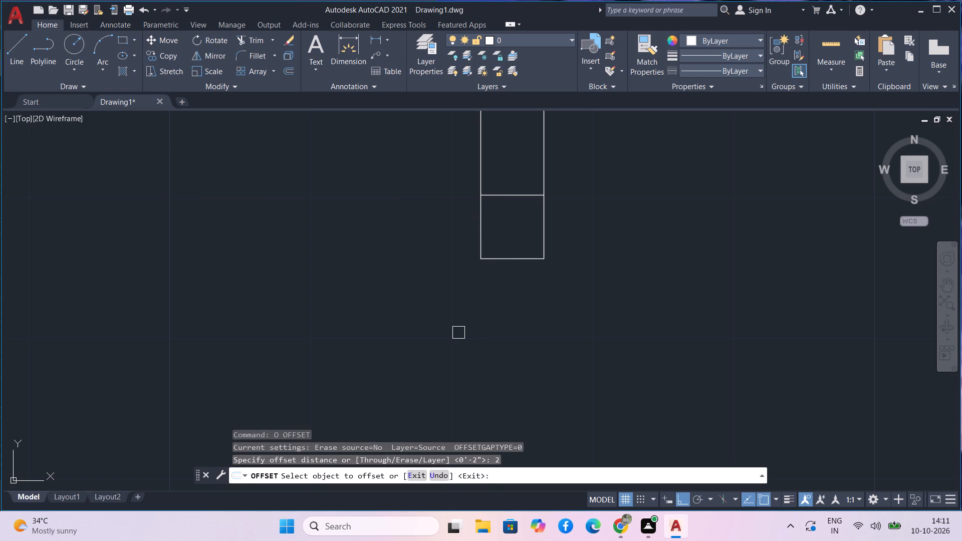
{"action": "left_click", "coordinate": [484, 220]}
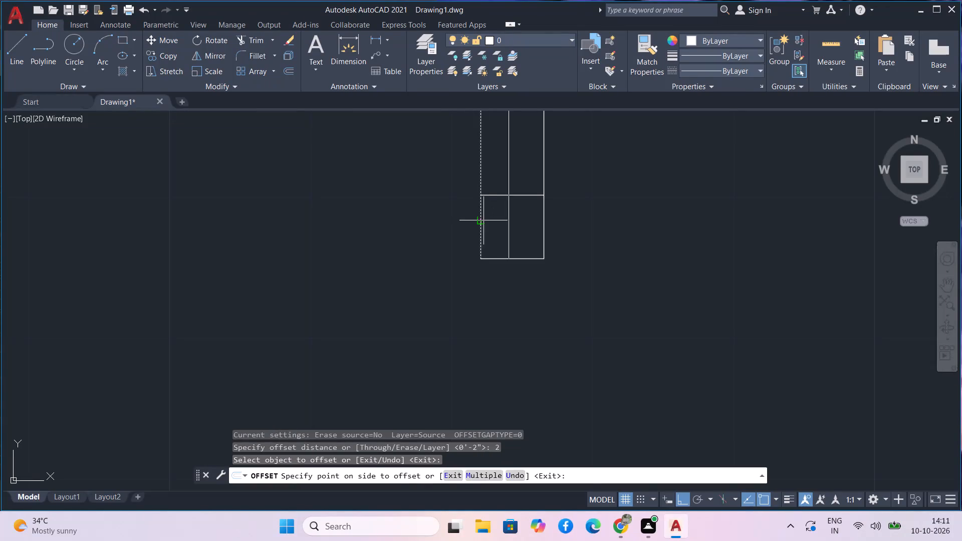
{"action": "left_click", "coordinate": [462, 220]}
{"action": "key", "text": "Escape"}
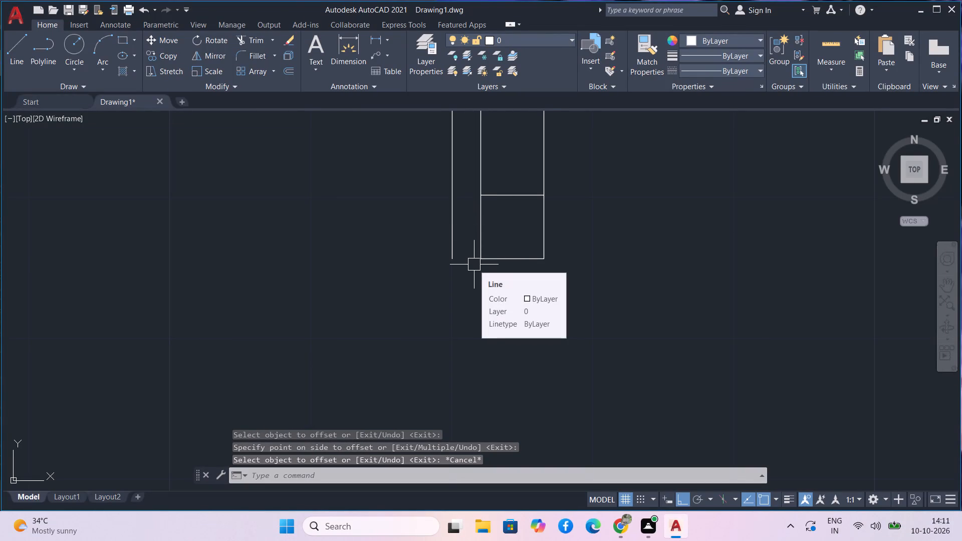
Extend the two short horizontal lines at the foot of the upper-left room's right wall to the 2" jamb line.
{"action": "type", "text": "ec"}
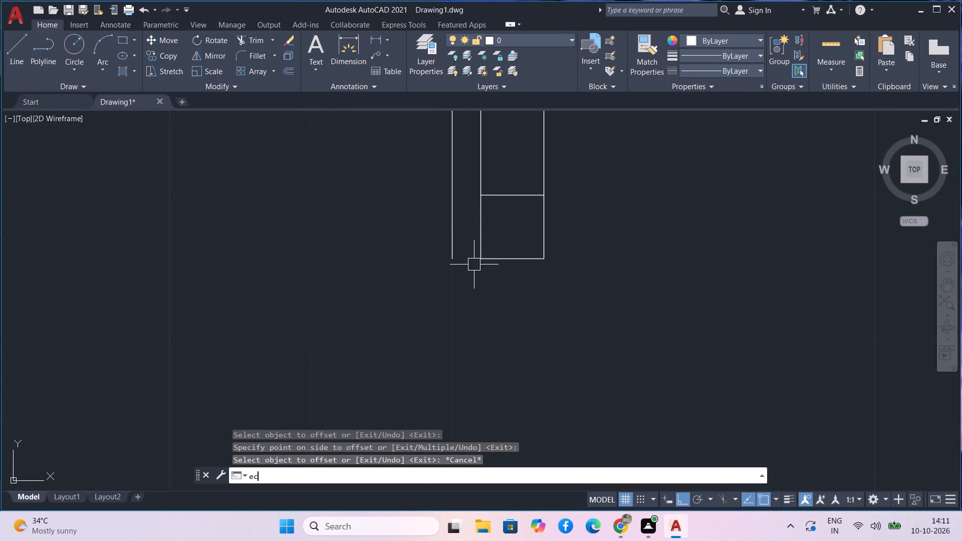
{"action": "key", "text": "BackSpace"}
{"action": "type", "text": "x"}
{"action": "key", "text": "space"}
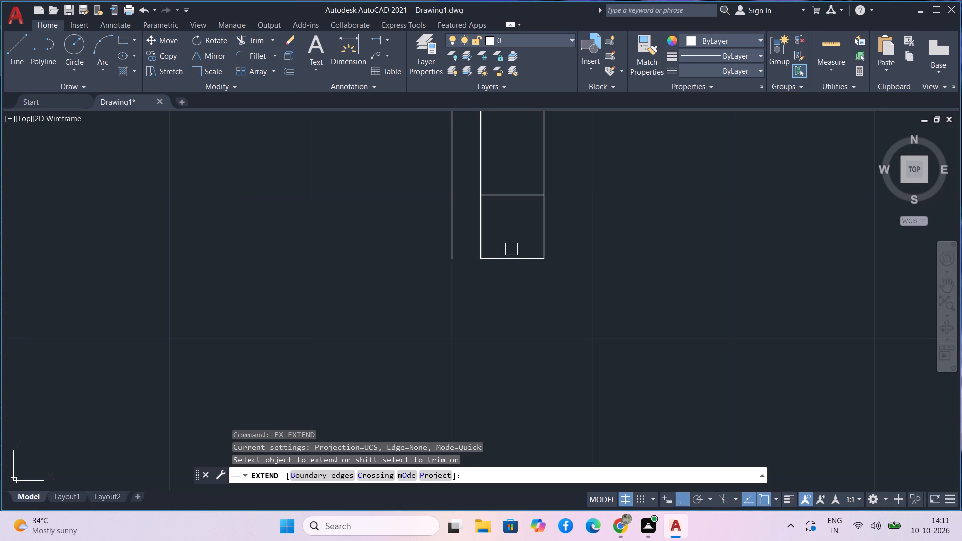
{"action": "left_click", "coordinate": [514, 258]}
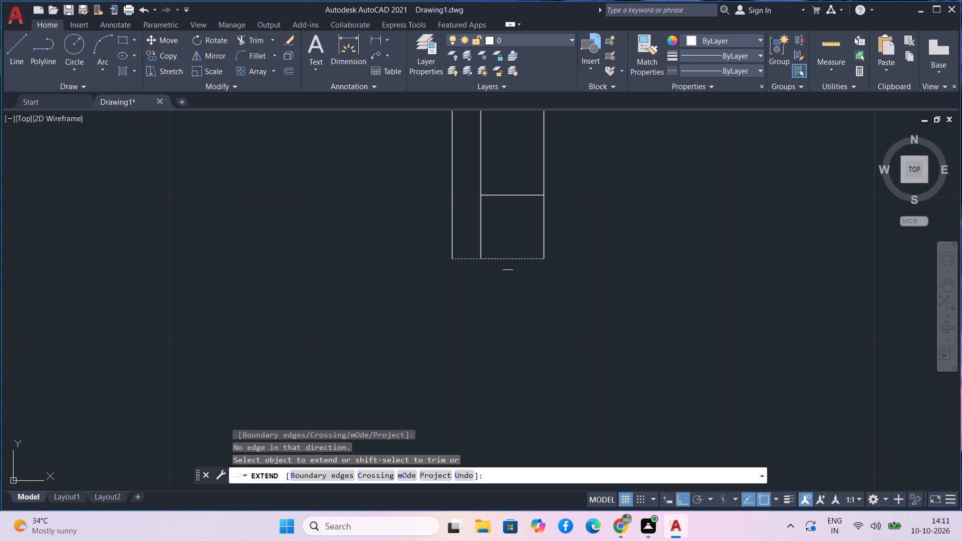
{"action": "left_click", "coordinate": [507, 258]}
{"action": "left_click", "coordinate": [508, 199]}
{"action": "key", "text": "Escape"}
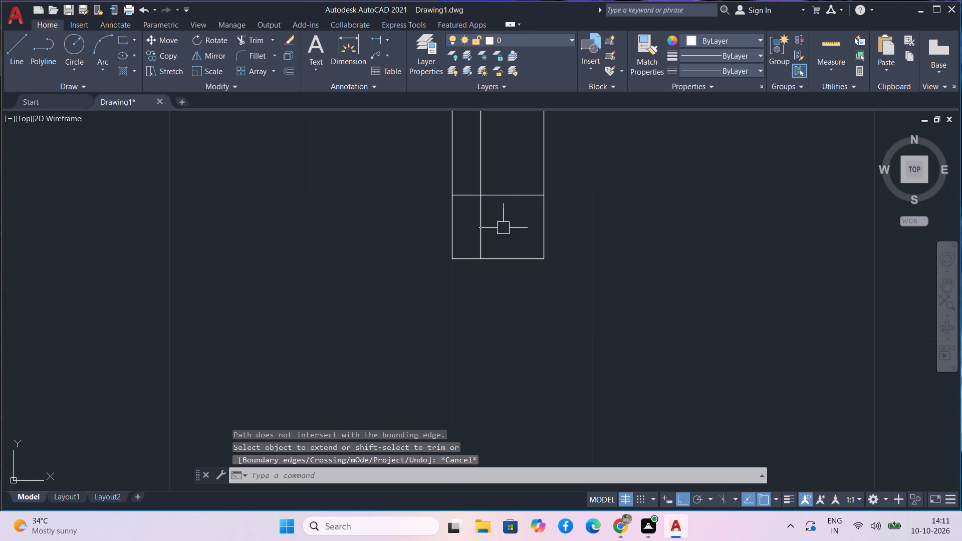
Trim the 2" jamb line above the foot of the upper-left room's right wall and the wall line crossing that foot.
{"action": "type", "text": "tr"}
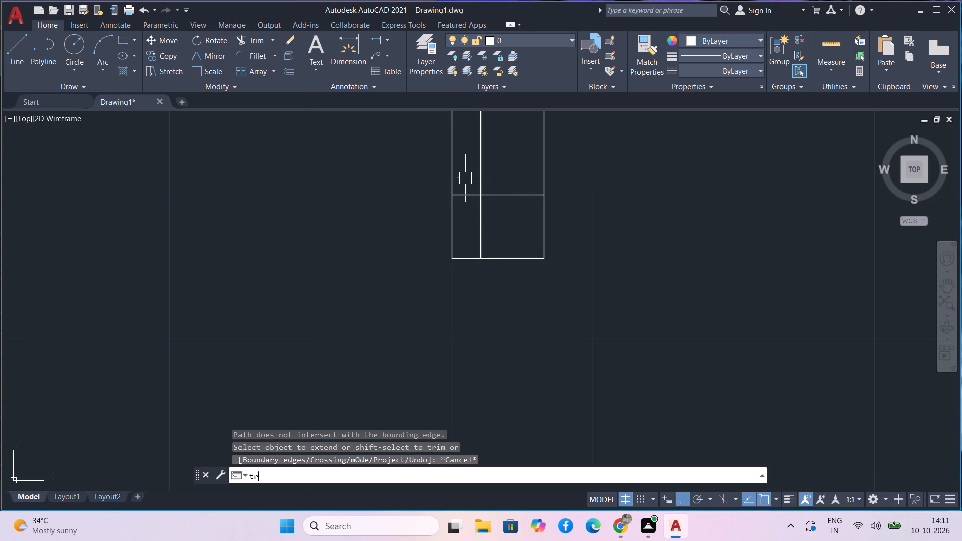
{"action": "key", "text": "space"}
{"action": "left_click", "coordinate": [455, 178]}
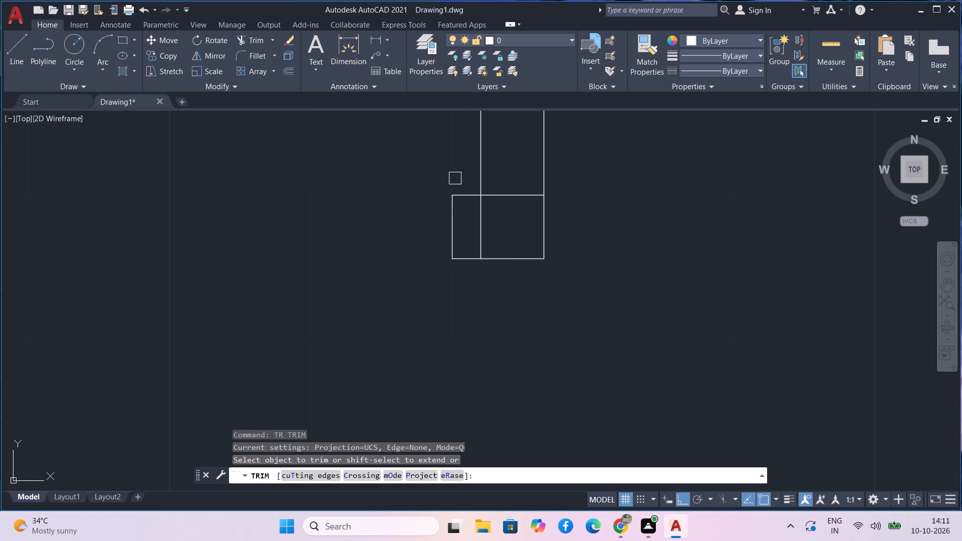
{"action": "scroll", "coordinate": [455, 178], "scroll_direction": "down", "scroll_amount": 2}
{"action": "scroll", "coordinate": [410, 194], "scroll_direction": "down", "scroll_amount": 1}
{"action": "middle_click_drag", "start_coordinate": [410, 195], "coordinate": [403, 282]}
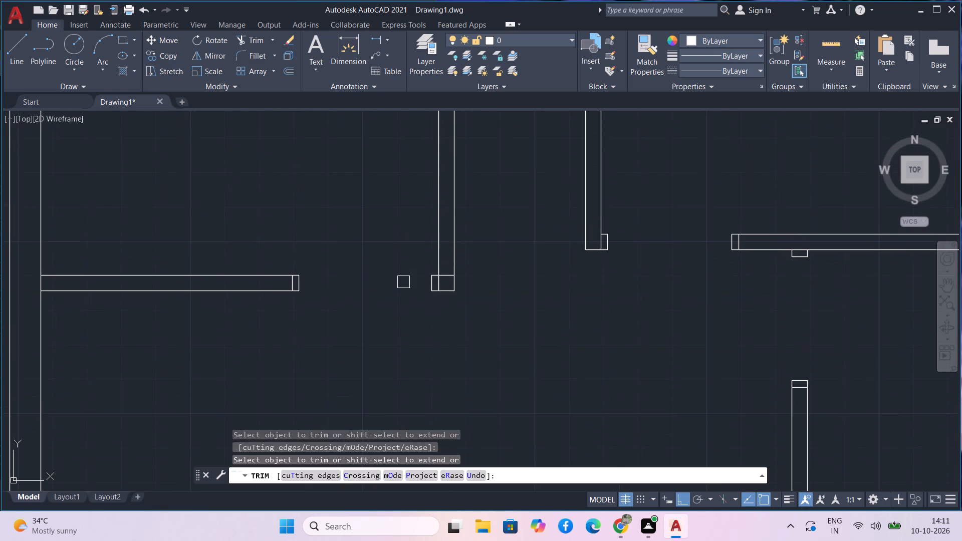
{"action": "scroll", "coordinate": [442, 285], "scroll_direction": "up", "scroll_amount": 3}
{"action": "left_click", "coordinate": [420, 288]}
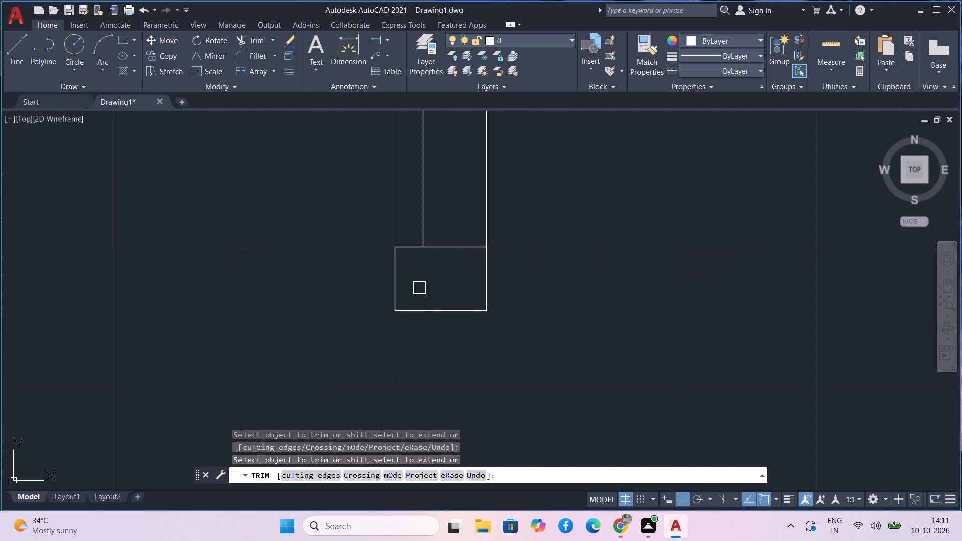
{"action": "scroll", "coordinate": [421, 278], "scroll_direction": "down", "scroll_amount": 6}
{"action": "scroll", "coordinate": [426, 298], "scroll_direction": "up", "scroll_amount": 2}
{"action": "scroll", "coordinate": [451, 335], "scroll_direction": "down", "scroll_amount": 1}
{"action": "scroll", "coordinate": [569, 402], "scroll_direction": "down", "scroll_amount": 1}
{"action": "middle_click_drag", "start_coordinate": [567, 401], "coordinate": [384, 233]}
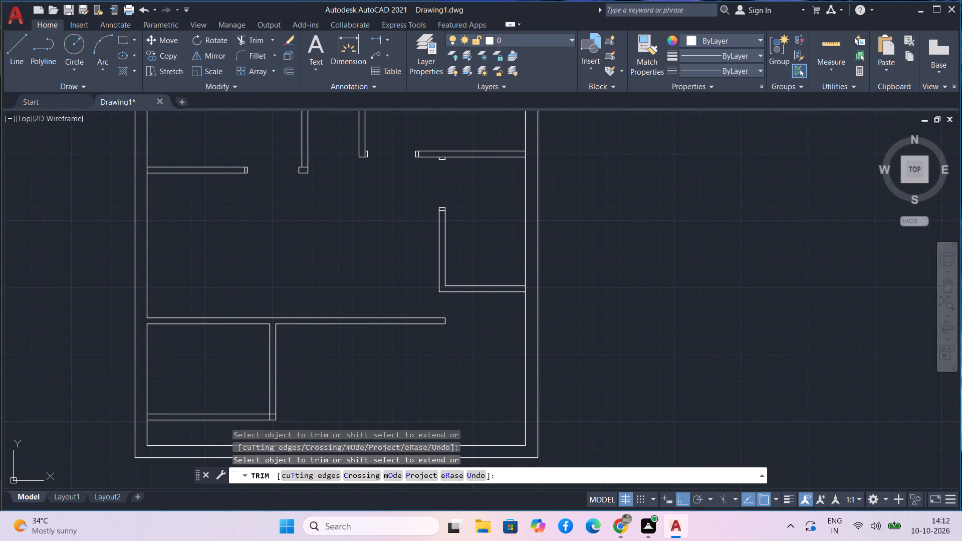
{"action": "middle_click_drag", "start_coordinate": [305, 378], "coordinate": [304, 331]}
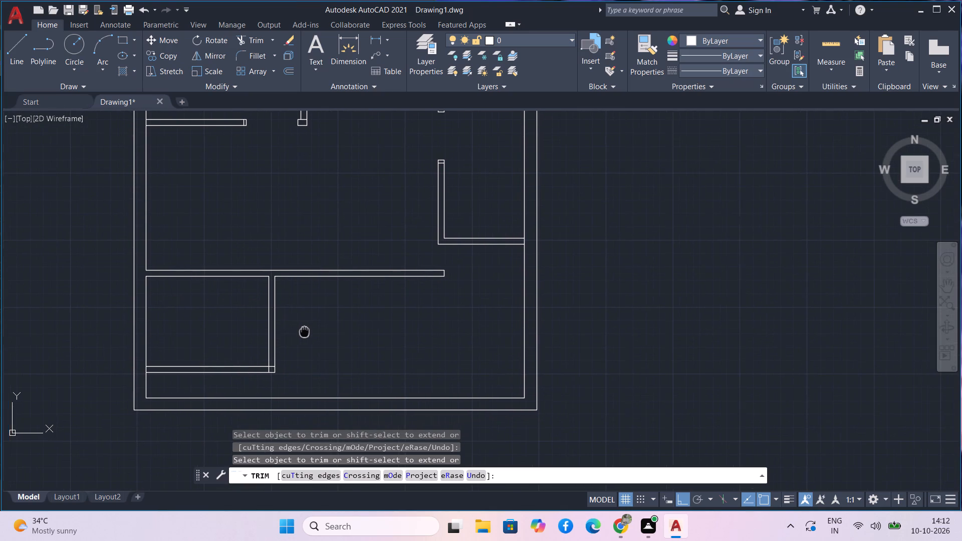
{"action": "middle_click_drag", "start_coordinate": [304, 331], "coordinate": [305, 331]}
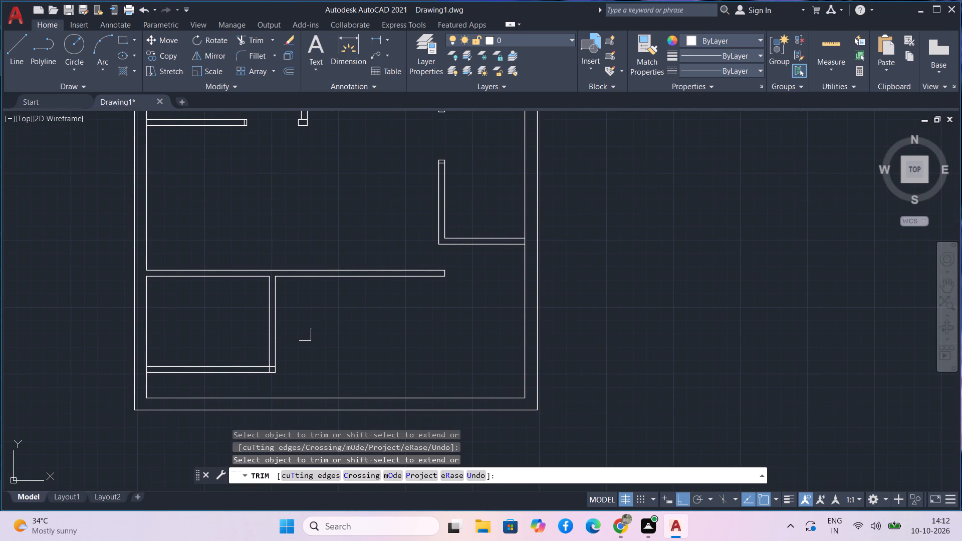
{"action": "key", "text": "Escape"}
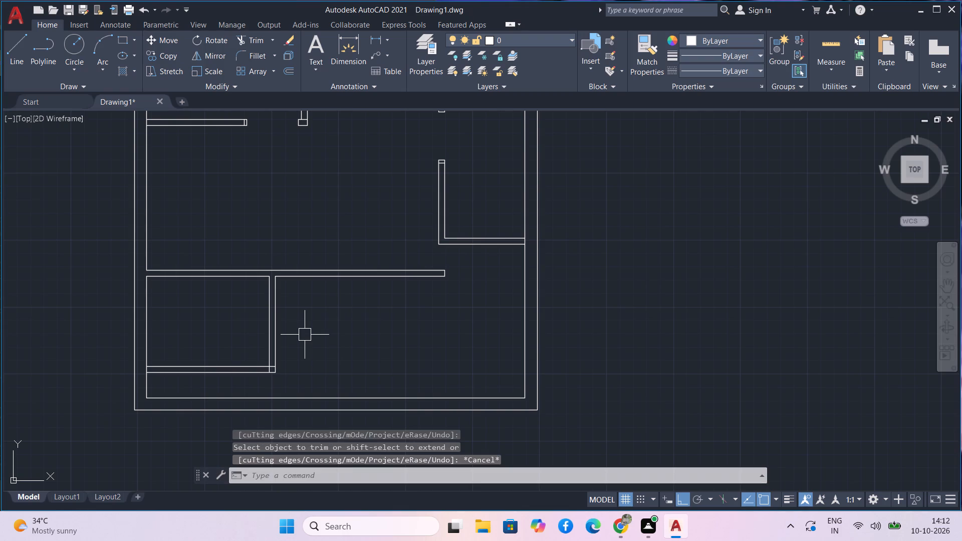
Offset the upper line of the lower-left room's bottom wall 2" upward to mark the near door jamb.
{"action": "type", "text": "o"}
{"action": "key", "text": "space"}
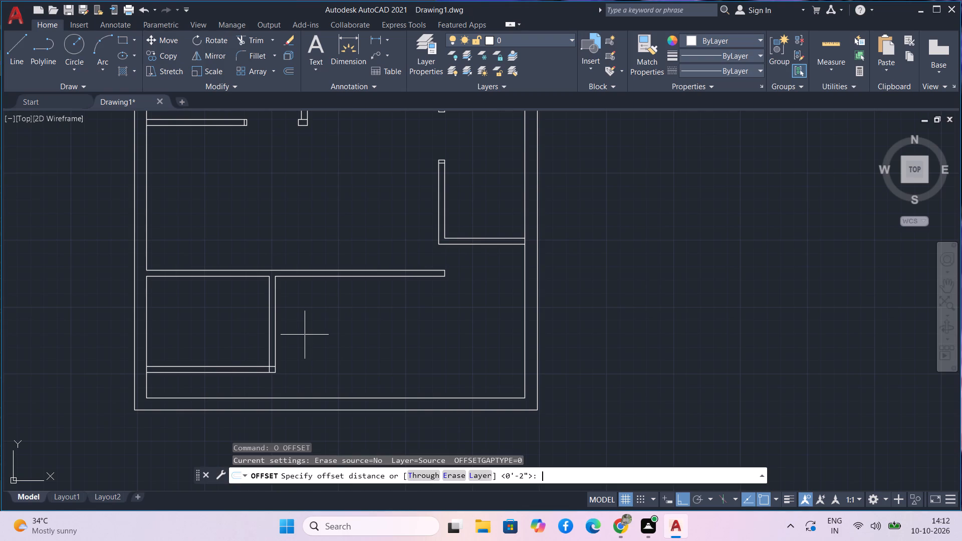
{"action": "key", "text": "2"}
{"action": "key", "text": "Return"}
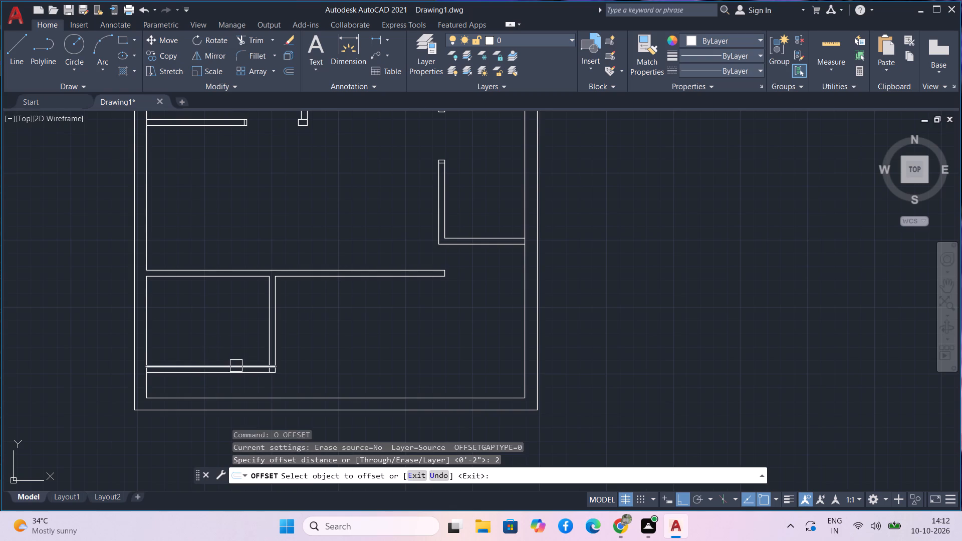
{"action": "left_click", "coordinate": [236, 366]}
{"action": "left_click", "coordinate": [234, 346]}
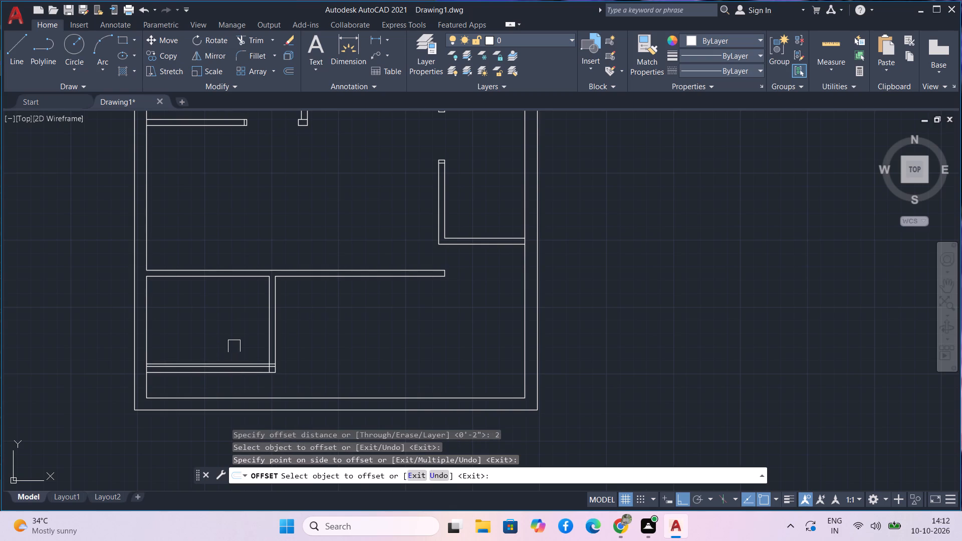
{"action": "key", "text": "Escape"}
Offset the lower-left room's 2" jamb line 3' upward to mark the far side of the door opening.
{"action": "type", "text": "o 3'"}
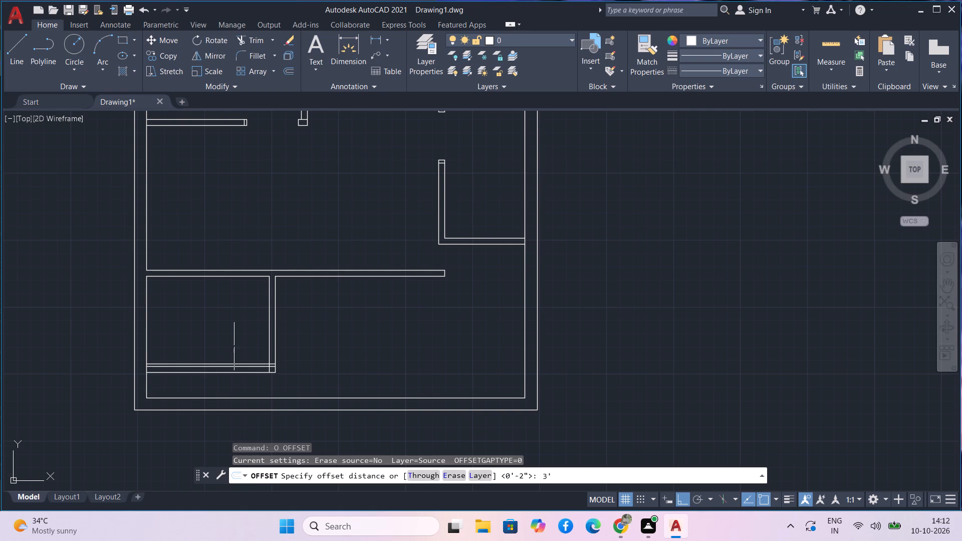
{"action": "key", "text": "Return"}
{"action": "scroll", "coordinate": [241, 369], "scroll_direction": "up", "scroll_amount": 2}
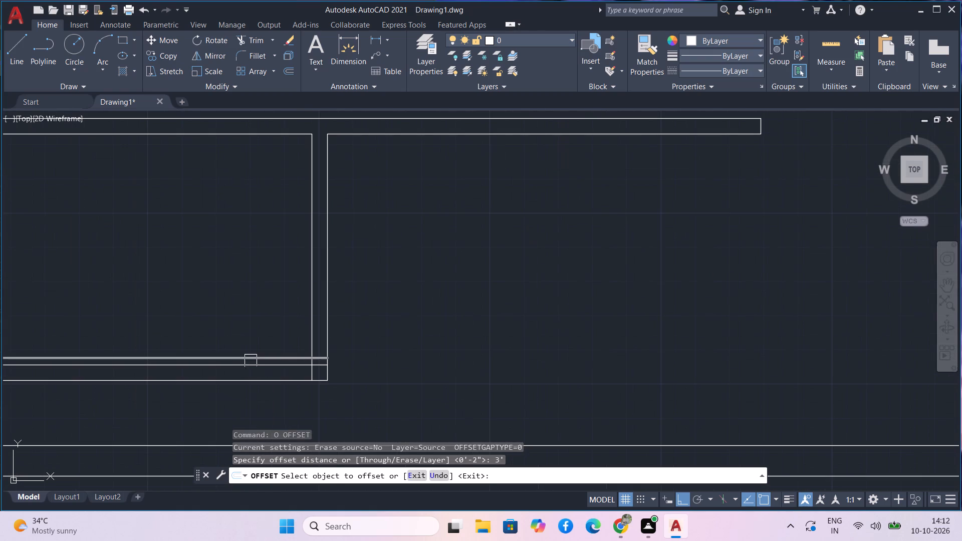
{"action": "left_click", "coordinate": [252, 356]}
{"action": "left_click", "coordinate": [244, 263]}
{"action": "key", "text": "Escape"}
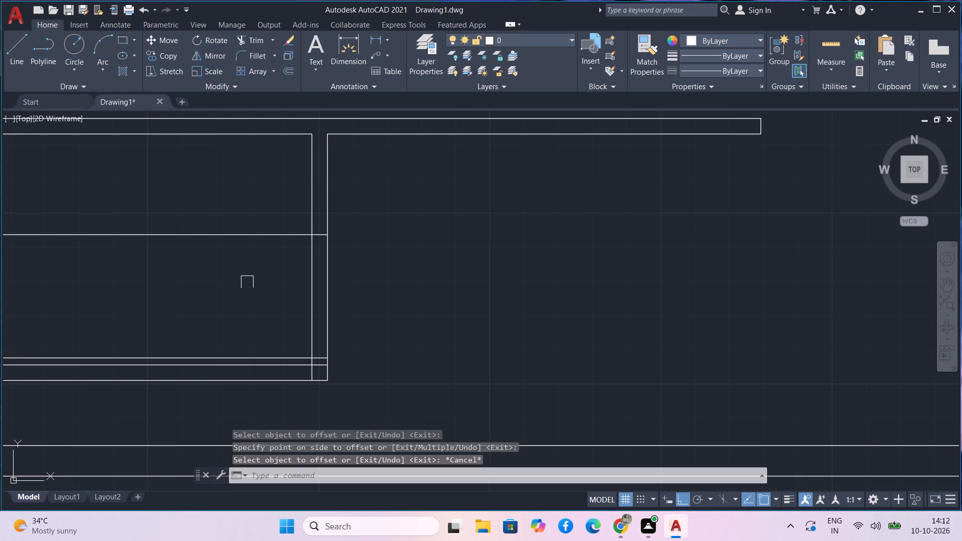
Trim the 3' door opening through the lower-left room's right wall and remove both offset lines' excess across the room.
{"action": "type", "text": "tr"}
{"action": "key", "text": "space"}
{"action": "left_click_drag", "start_coordinate": [247, 282], "coordinate": [240, 269]}
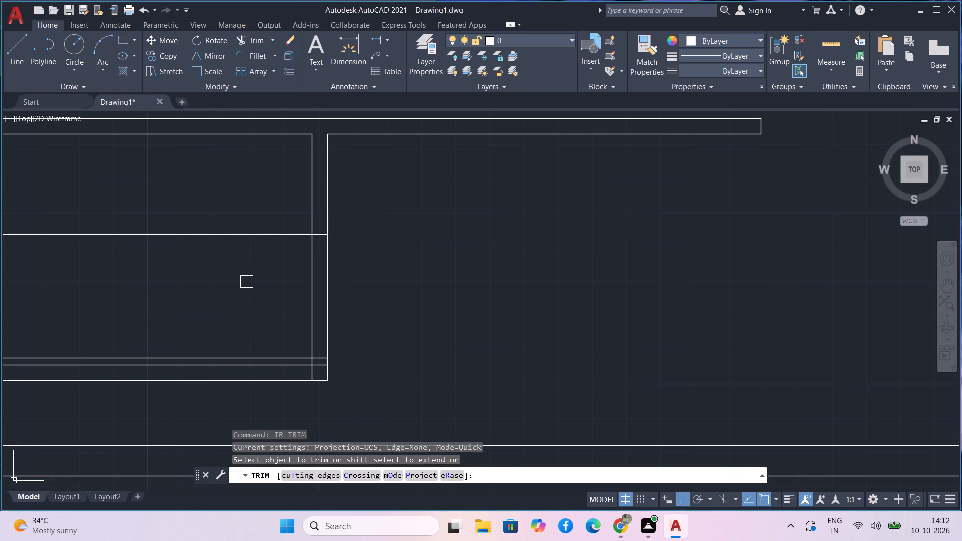
{"action": "left_click_drag", "start_coordinate": [240, 269], "coordinate": [223, 190]}
{"action": "left_click_drag", "start_coordinate": [224, 215], "coordinate": [258, 310]}
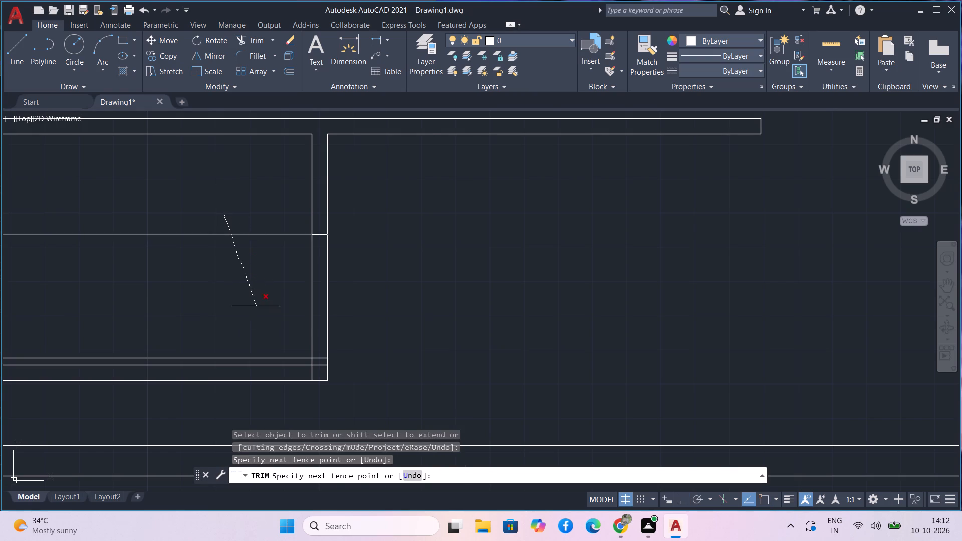
{"action": "left_click_drag", "start_coordinate": [258, 310], "coordinate": [250, 356]}
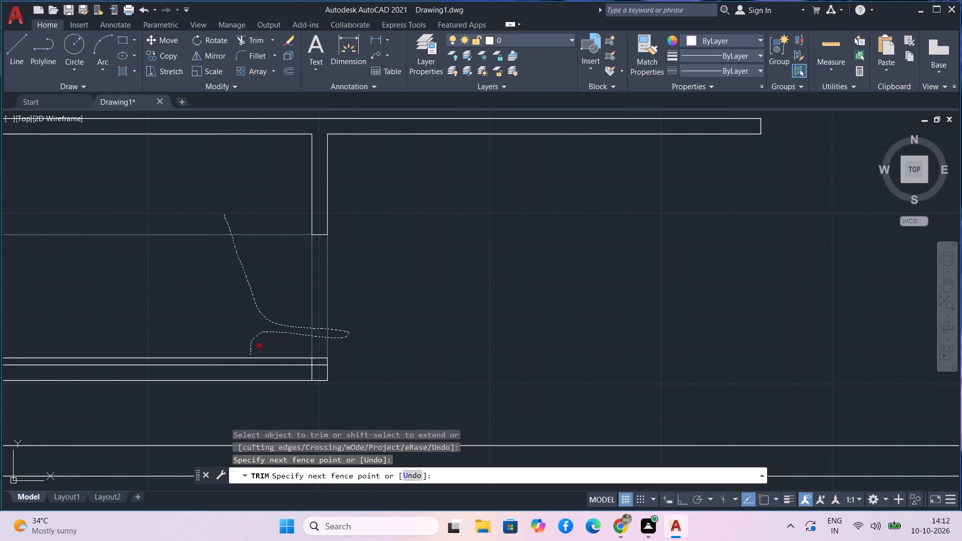
{"action": "left_click_drag", "start_coordinate": [250, 356], "coordinate": [265, 374]}
{"action": "scroll", "coordinate": [250, 356], "scroll_direction": "up", "scroll_amount": 3}
{"action": "scroll", "coordinate": [262, 366], "scroll_direction": "down", "scroll_amount": 3}
{"action": "middle_click_drag", "start_coordinate": [377, 297], "coordinate": [378, 313]}
{"action": "key", "text": "Escape"}
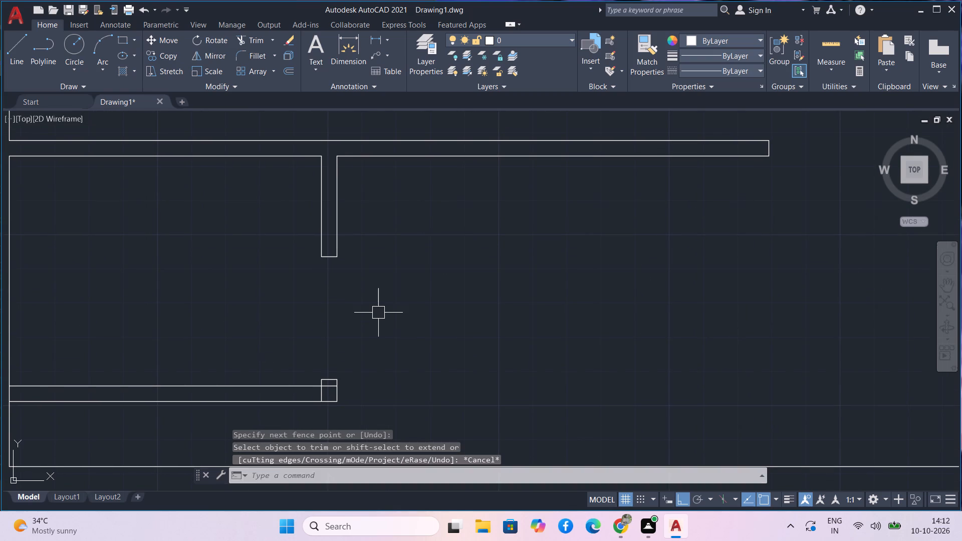
Offset the upper end line of the lower-left room's door opening 2" upward, into the right wall.
{"action": "type", "text": "o"}
{"action": "key", "text": "space"}
{"action": "key", "text": "2"}
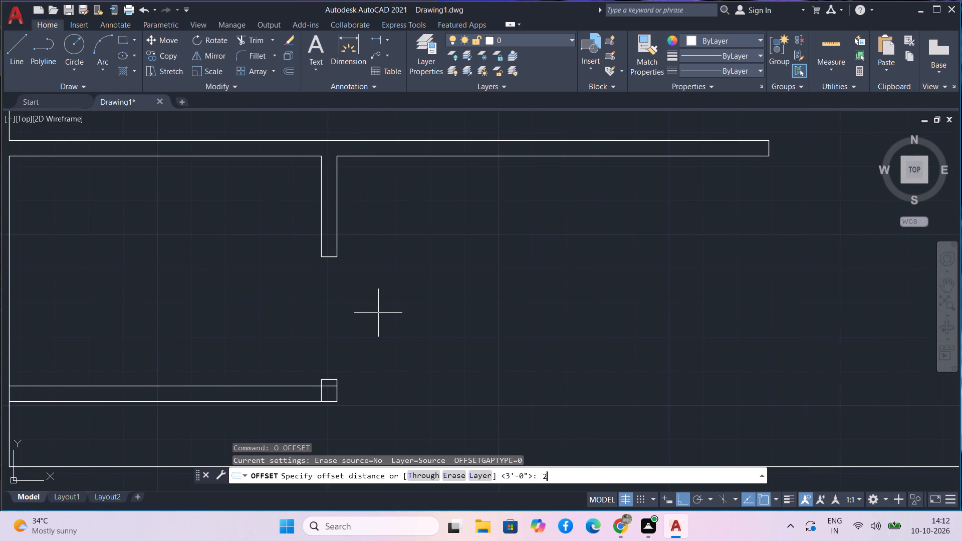
{"action": "key", "text": "Return"}
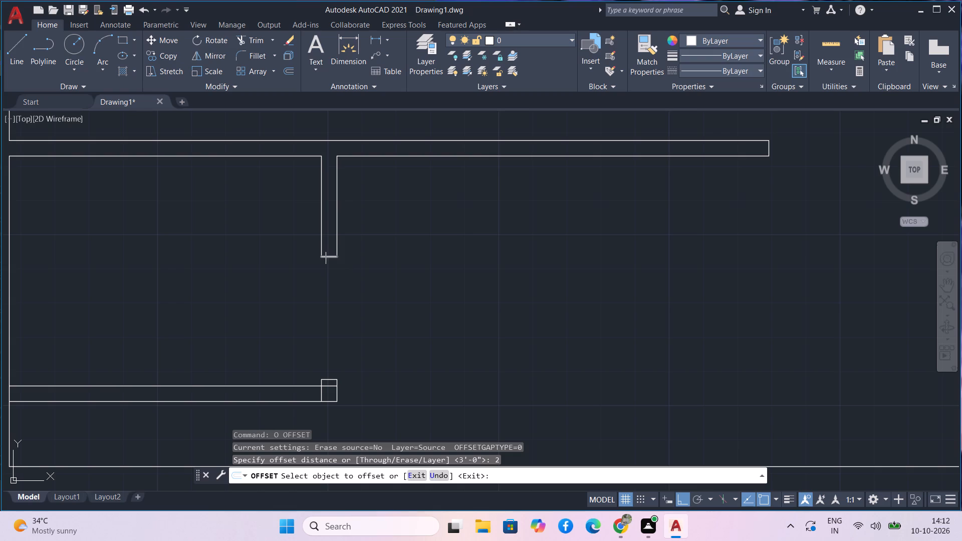
{"action": "left_click", "coordinate": [331, 258]}
{"action": "left_click", "coordinate": [330, 235]}
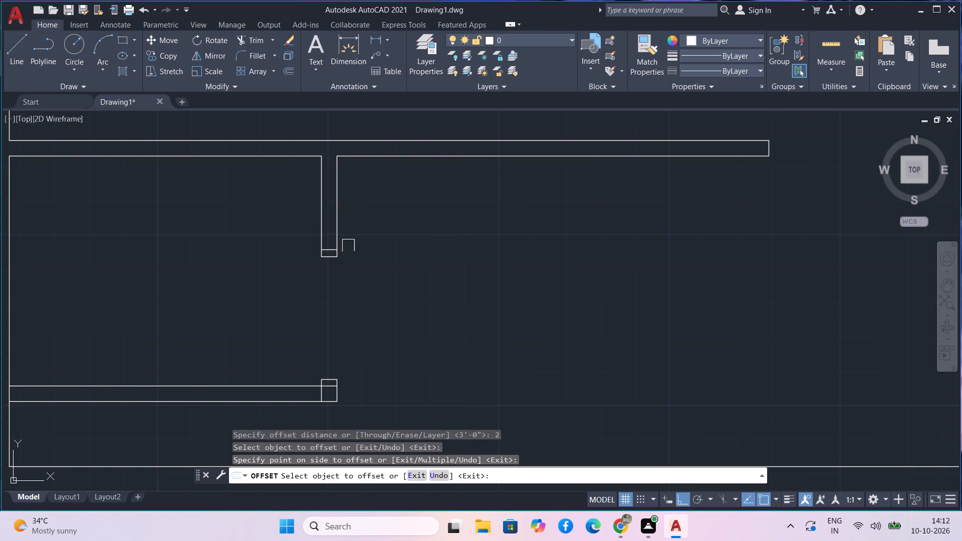
{"action": "key", "text": "Escape"}
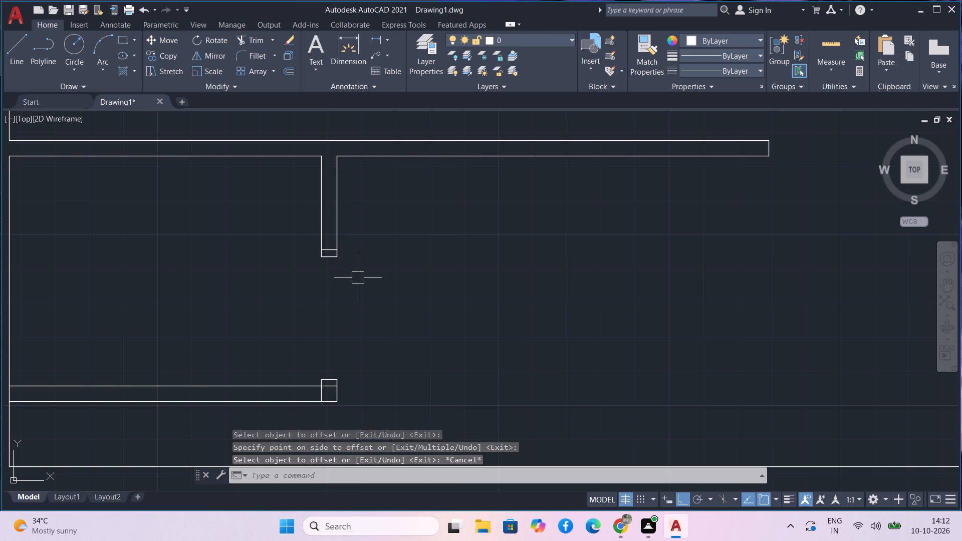
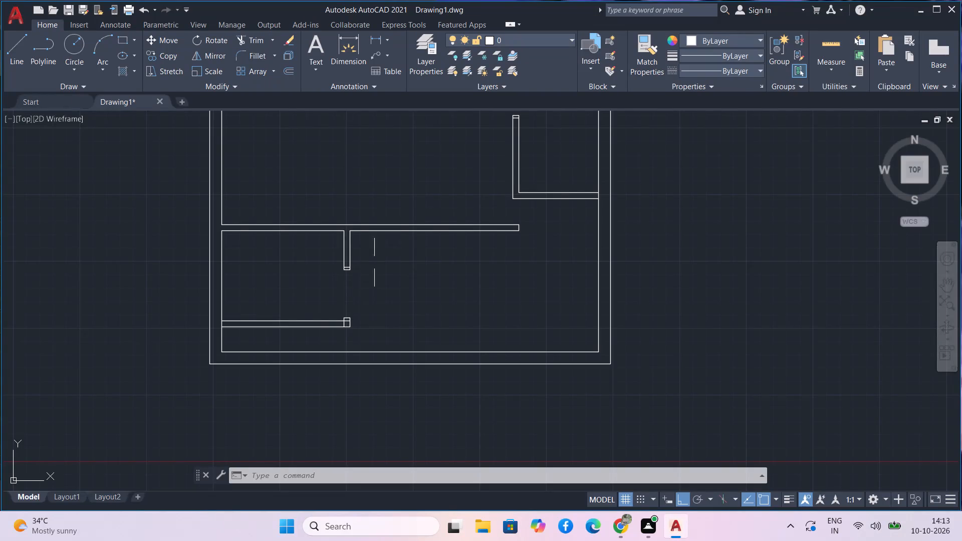
Insert the Door - Imperial block from the architectural tool palette into the empty space east of the floor plan.
{"action": "middle_click_drag", "start_coordinate": [437, 195], "coordinate": [455, 303]}
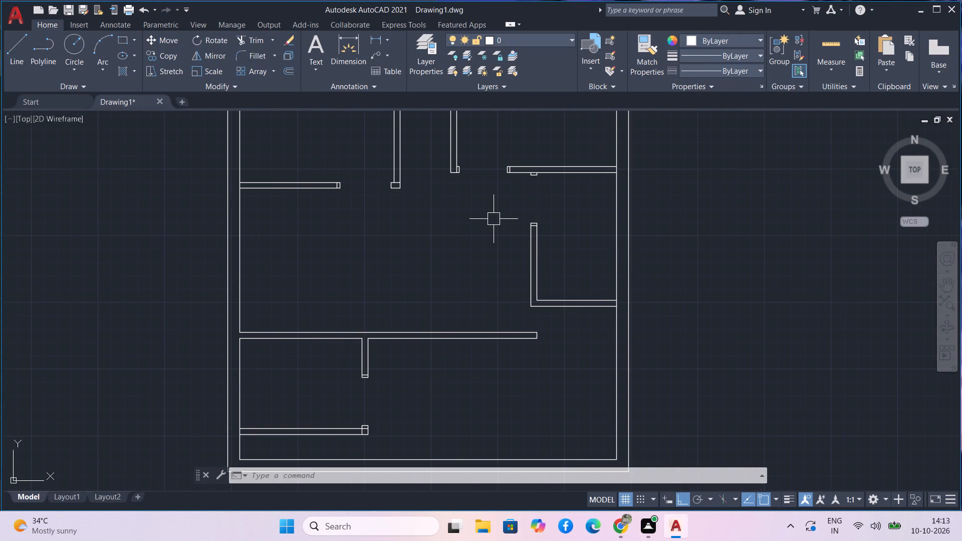
{"action": "middle_click_drag", "start_coordinate": [491, 222], "coordinate": [488, 232]}
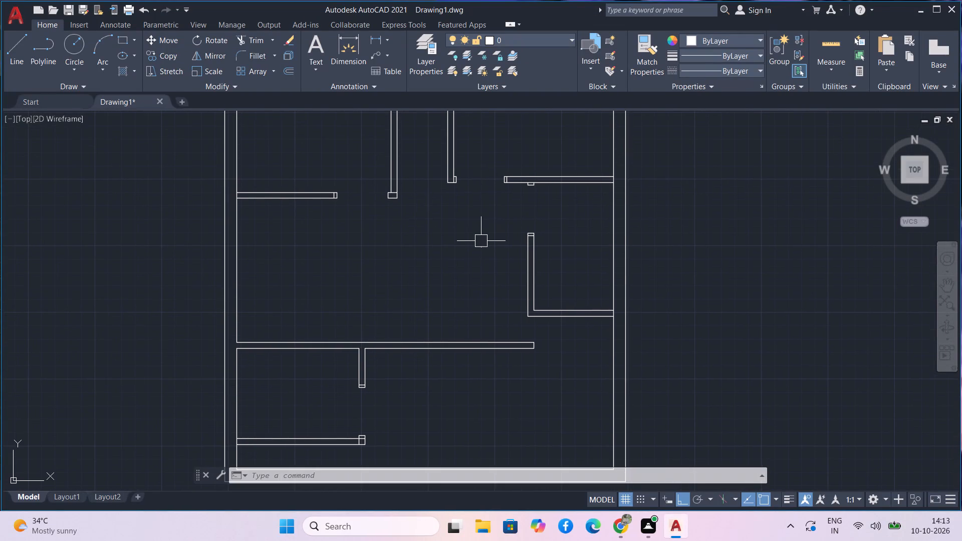
{"action": "scroll", "coordinate": [481, 241], "scroll_direction": "down", "scroll_amount": 2}
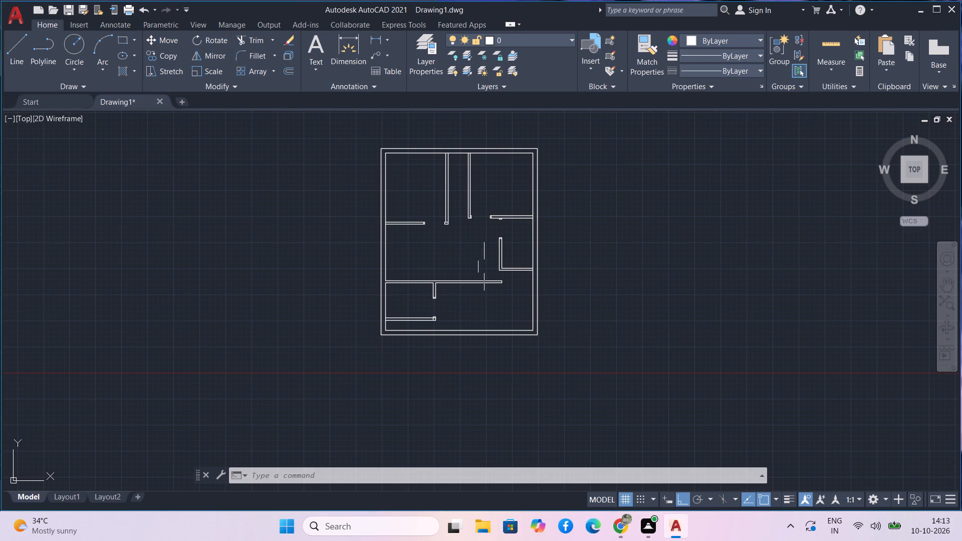
{"action": "scroll", "coordinate": [462, 262], "scroll_direction": "up", "scroll_amount": 1}
{"action": "middle_click_drag", "start_coordinate": [473, 253], "coordinate": [386, 284]}
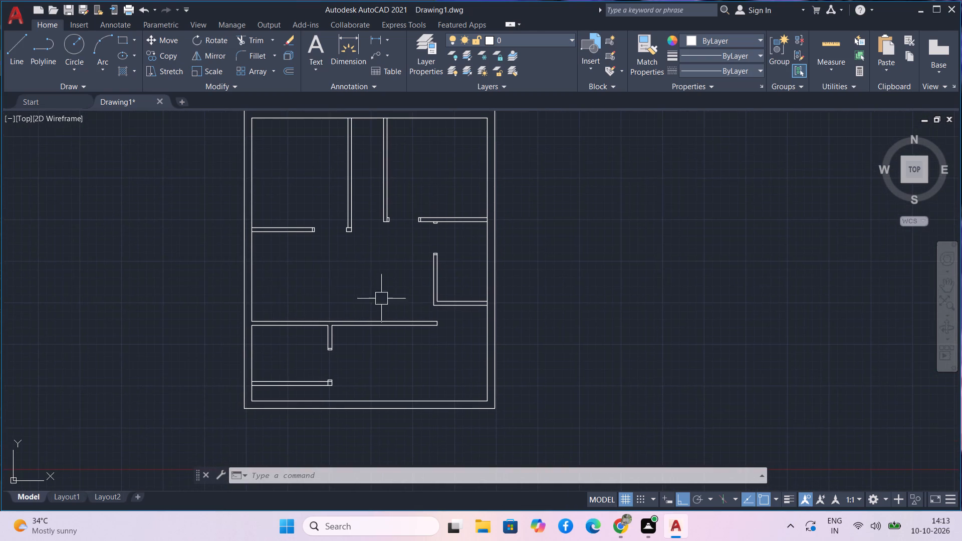
{"action": "middle_click_drag", "start_coordinate": [381, 299], "coordinate": [340, 339]}
{"action": "type", "text": "to"}
{"action": "key", "text": "BackSpace"}
{"action": "type", "text": "p"}
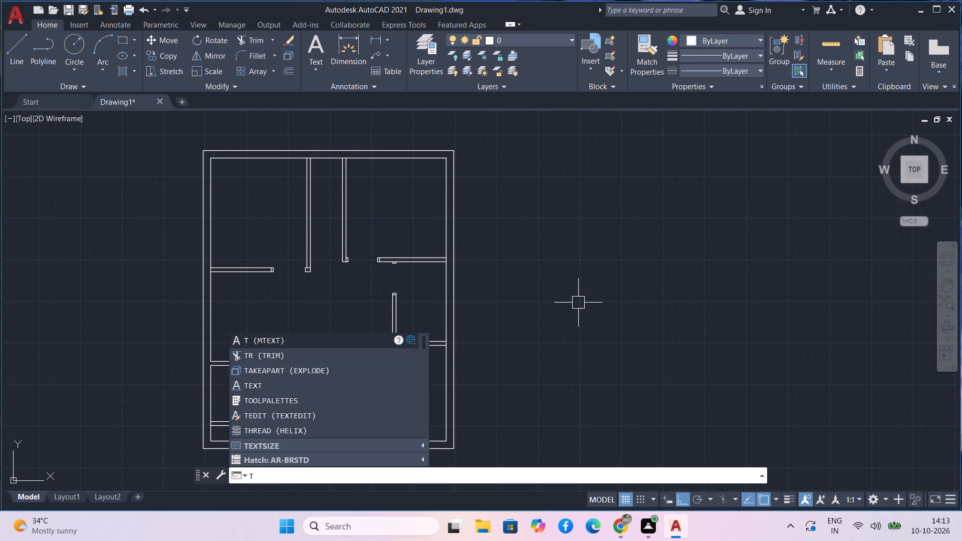
{"action": "key", "text": "space"}
{"action": "left_click_drag", "start_coordinate": [533, 106], "coordinate": [561, 136]}
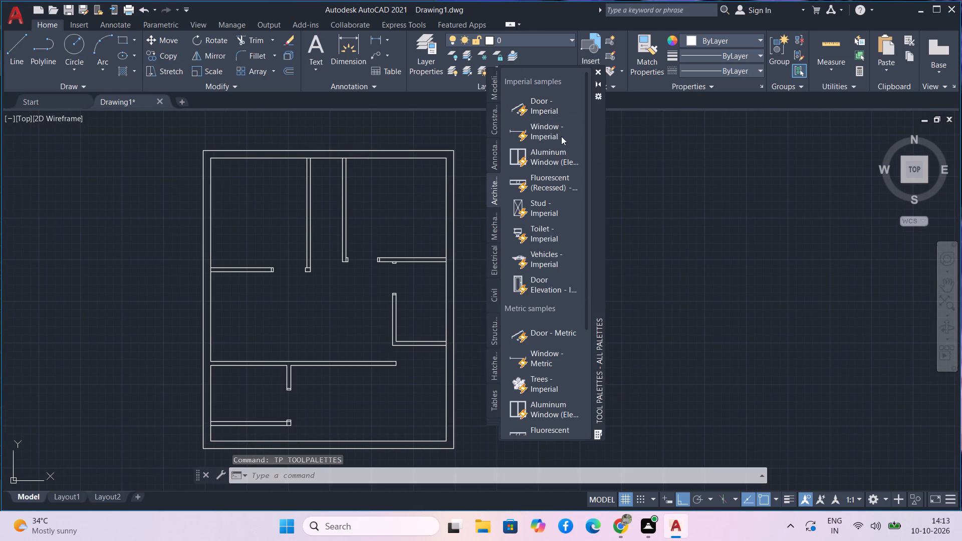
{"action": "left_click_drag", "start_coordinate": [561, 136], "coordinate": [630, 209]}
{"action": "key", "text": "Escape"}
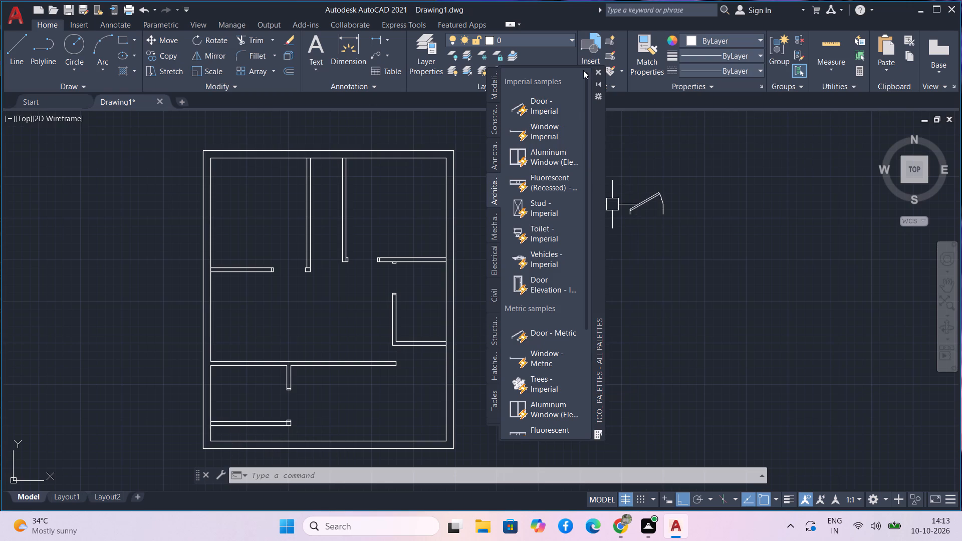
{"action": "left_click", "coordinate": [602, 74]}
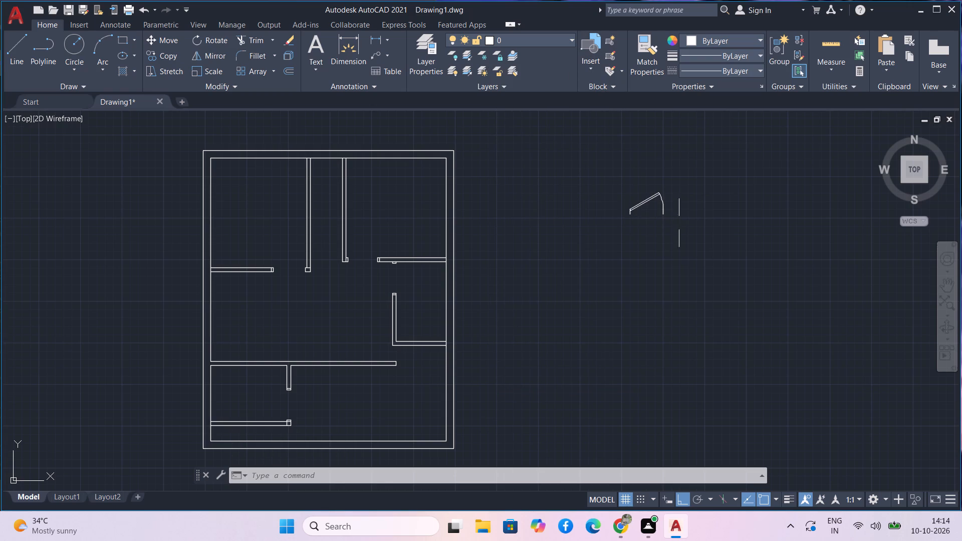
Draw a 3' horizontal reference line just below the inserted door block.
{"action": "middle_click_drag", "start_coordinate": [635, 236], "coordinate": [577, 240]}
{"action": "type", "text": "l"}
{"action": "key", "text": "space"}
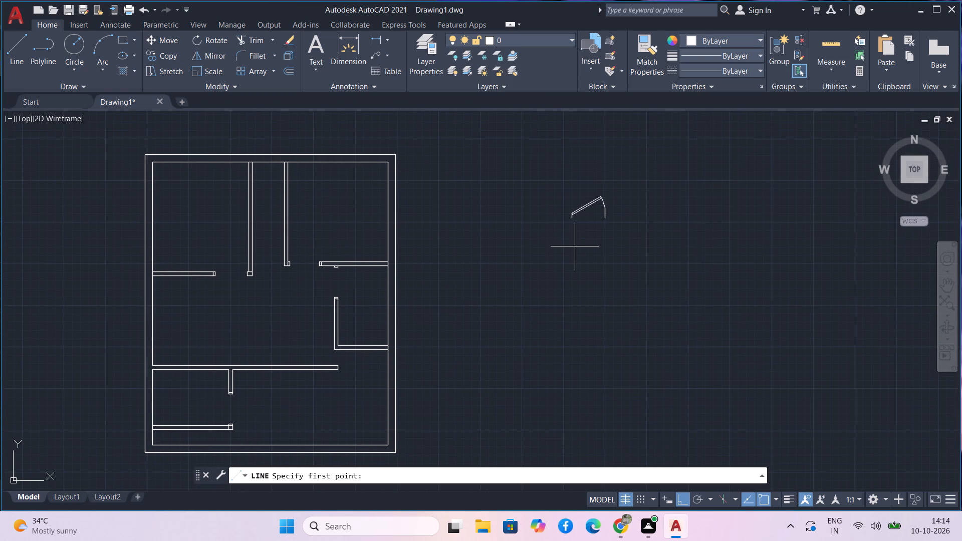
{"action": "left_click", "coordinate": [575, 235]}
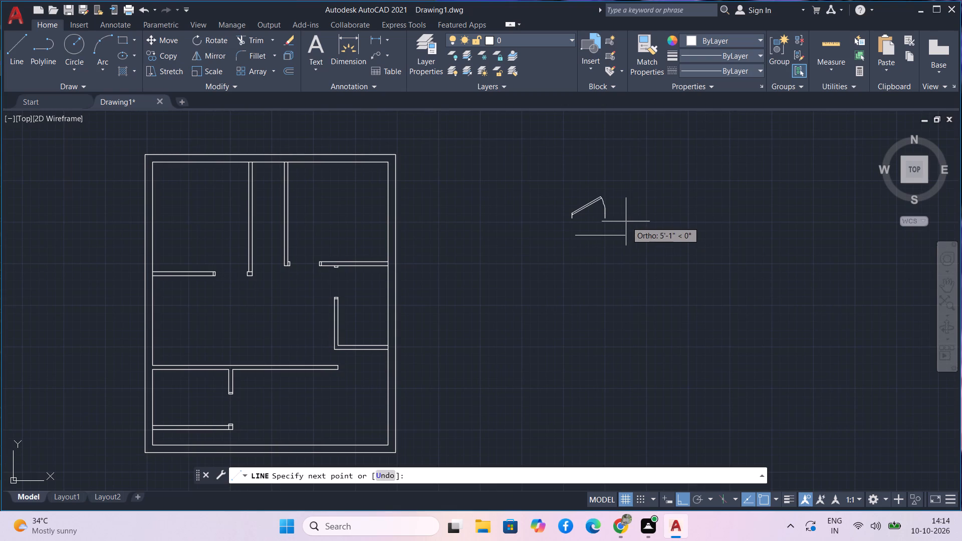
{"action": "type", "text": "3'"}
{"action": "key", "text": "Return"}
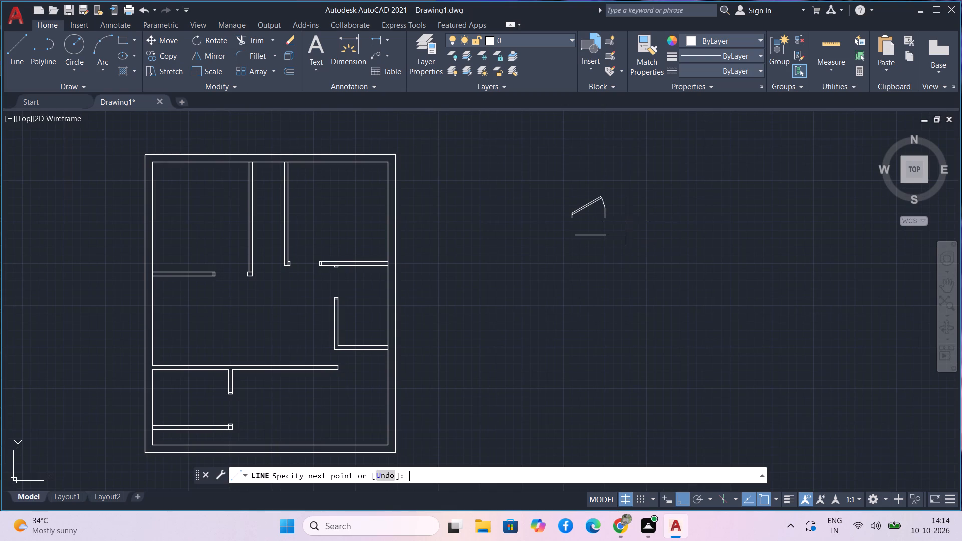
{"action": "key", "text": "space"}
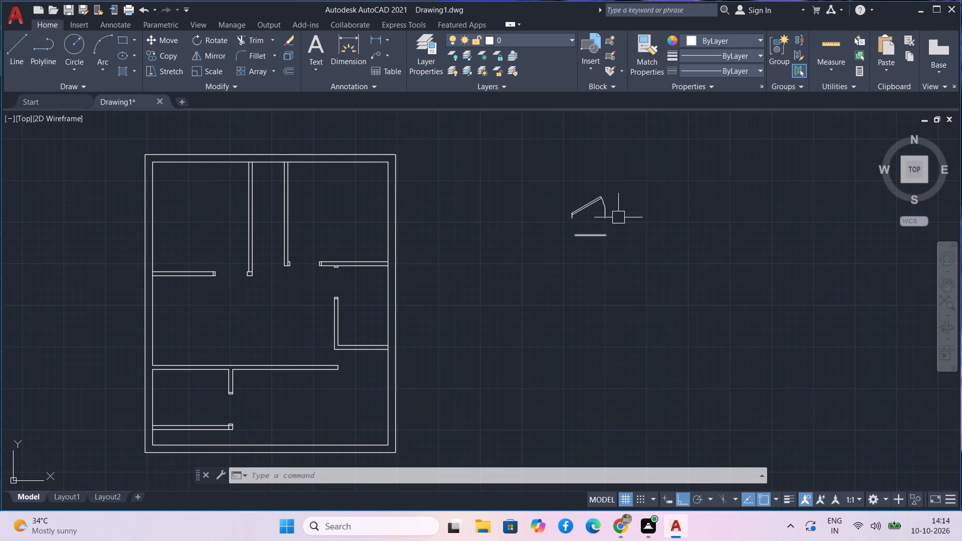
Move the door block by its lower-left endpoint onto the left end of the 3' reference line, with Ortho off.
{"action": "left_click", "coordinate": [618, 217]}
{"action": "left_click", "coordinate": [579, 191]}
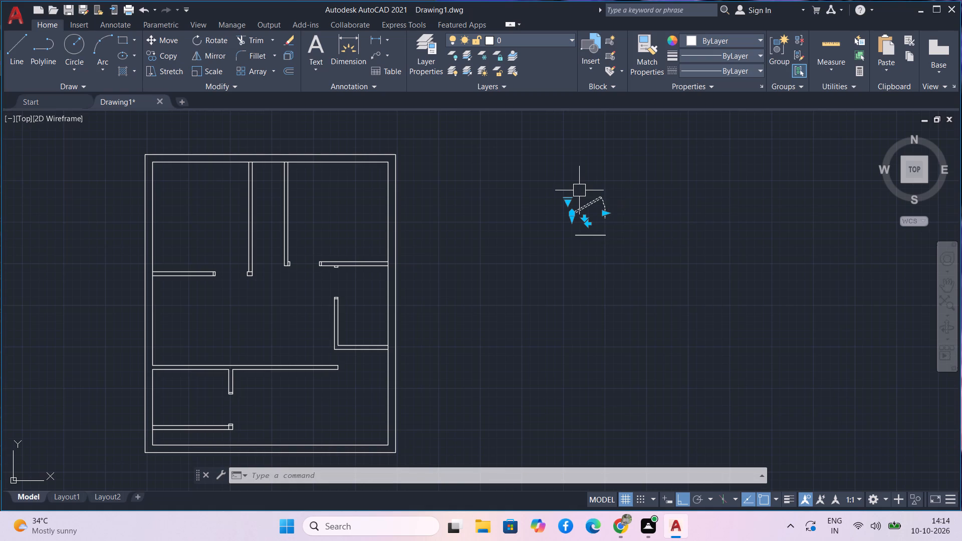
{"action": "type", "text": "m"}
{"action": "key", "text": "space"}
{"action": "scroll", "coordinate": [575, 218], "scroll_direction": "up", "scroll_amount": 3}
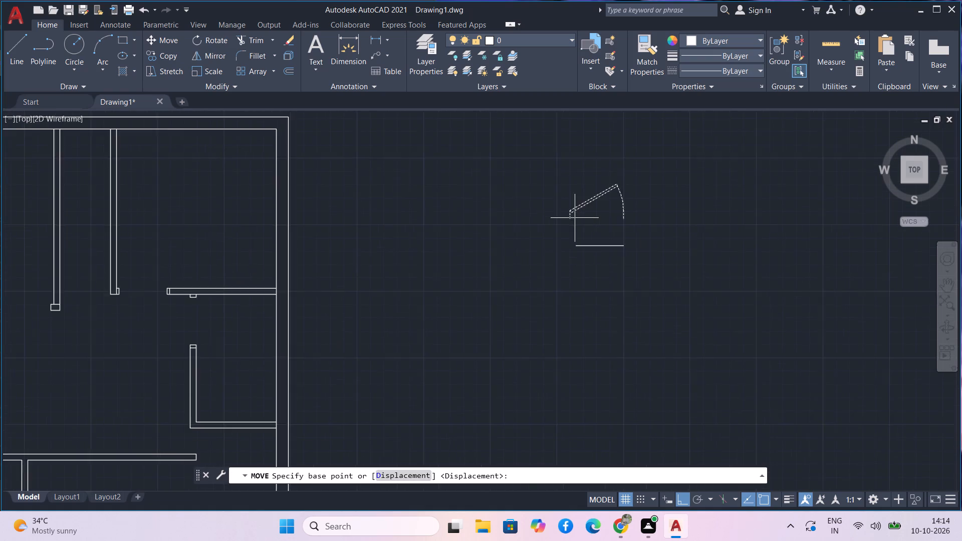
{"action": "left_click", "coordinate": [563, 221]}
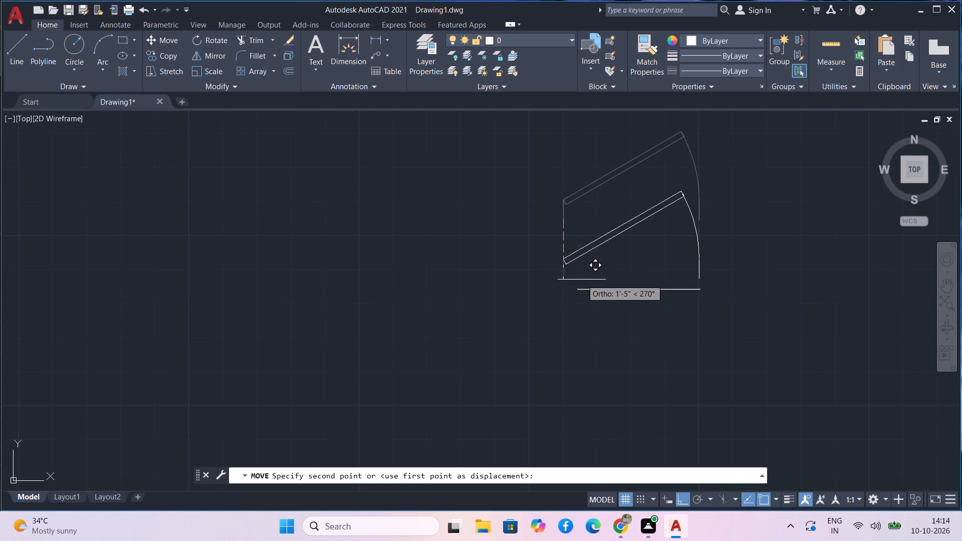
{"action": "key", "text": "F8"}
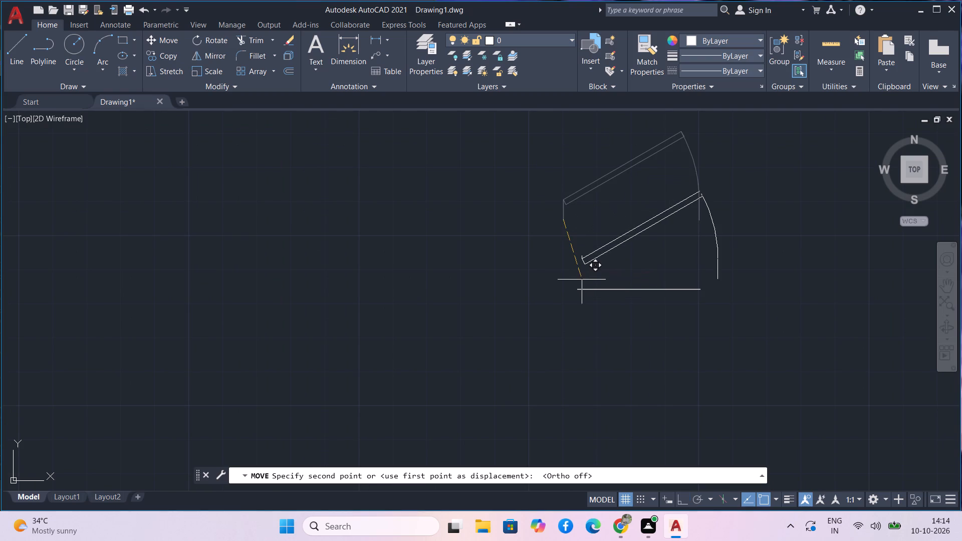
{"action": "scroll", "coordinate": [582, 280], "scroll_direction": "up", "scroll_amount": 4}
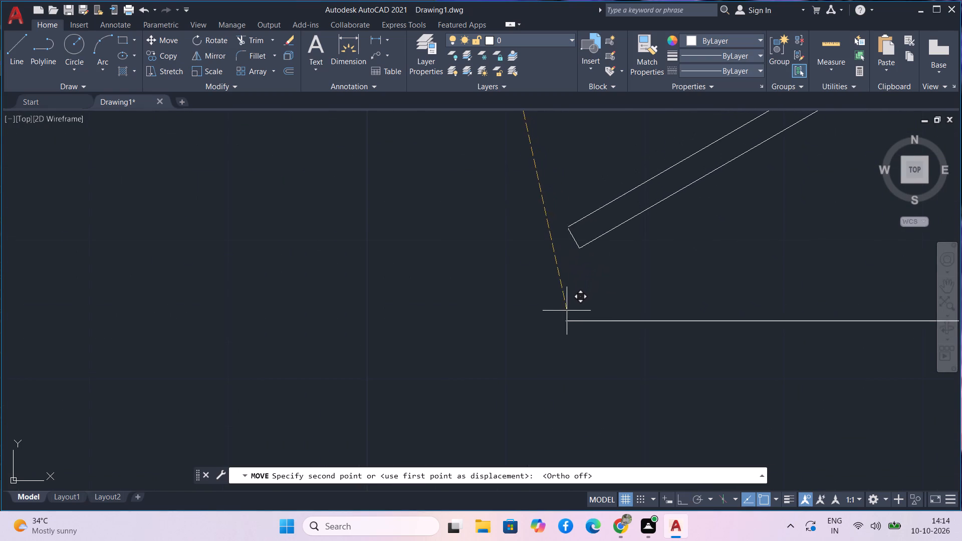
{"action": "left_click", "coordinate": [568, 320]}
{"action": "scroll", "coordinate": [574, 299], "scroll_direction": "down", "scroll_amount": 2}
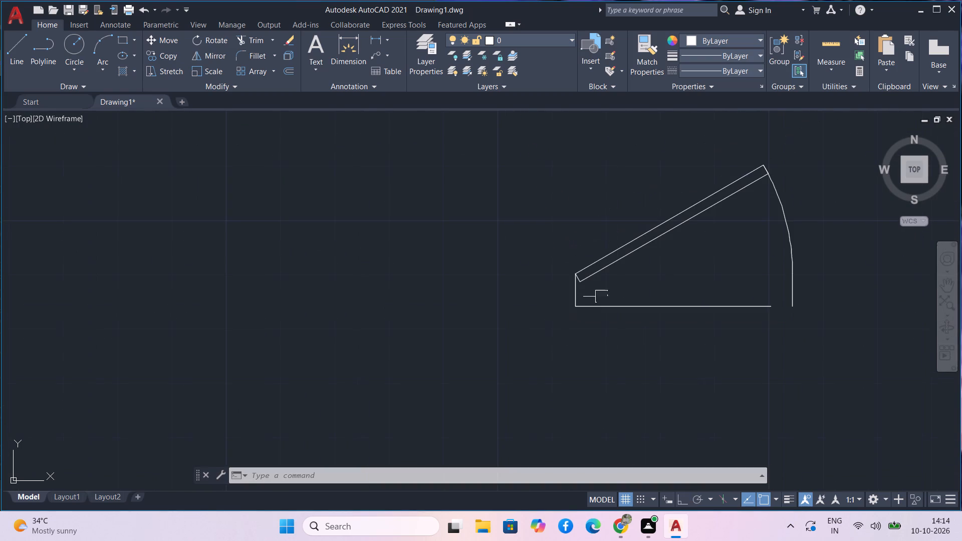
{"action": "scroll", "coordinate": [697, 261], "scroll_direction": "down", "scroll_amount": 1}
{"action": "middle_click_drag", "start_coordinate": [697, 261], "coordinate": [592, 289]}
{"action": "key", "text": "Escape"}
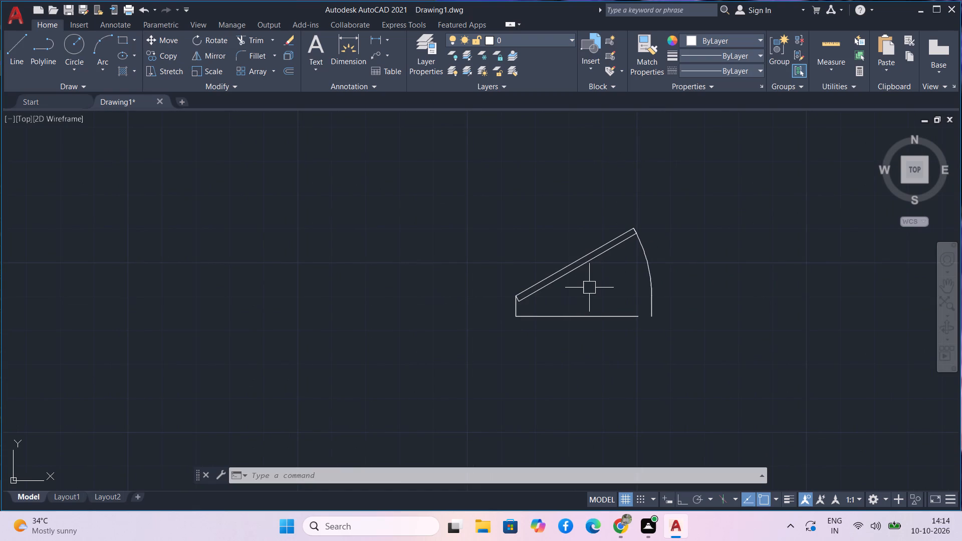
Scale the door block about its lower-left endpoint to match the length of the 3' reference line.
{"action": "left_click_drag", "start_coordinate": [585, 288], "coordinate": [579, 287]}
{"action": "left_click", "coordinate": [561, 256]}
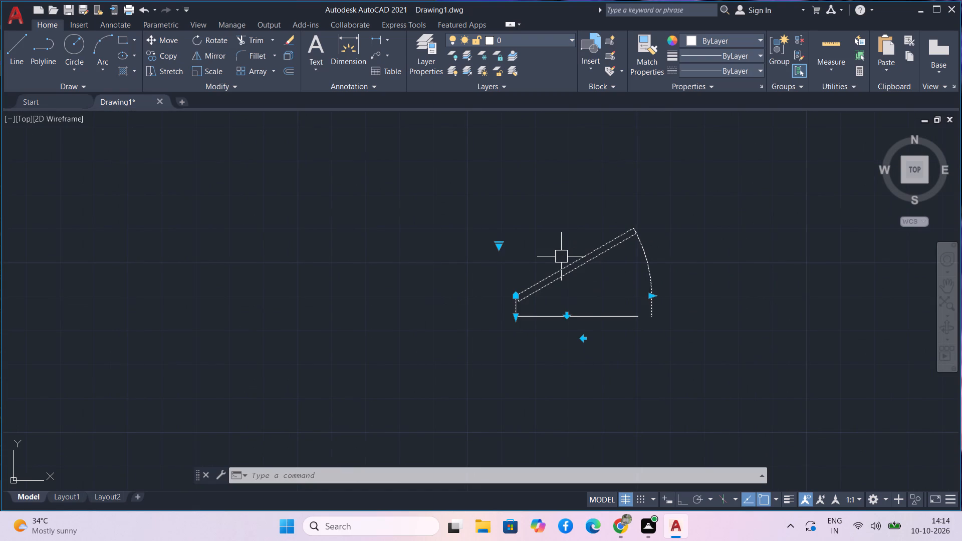
{"action": "type", "text": "sc"}
{"action": "key", "text": "space"}
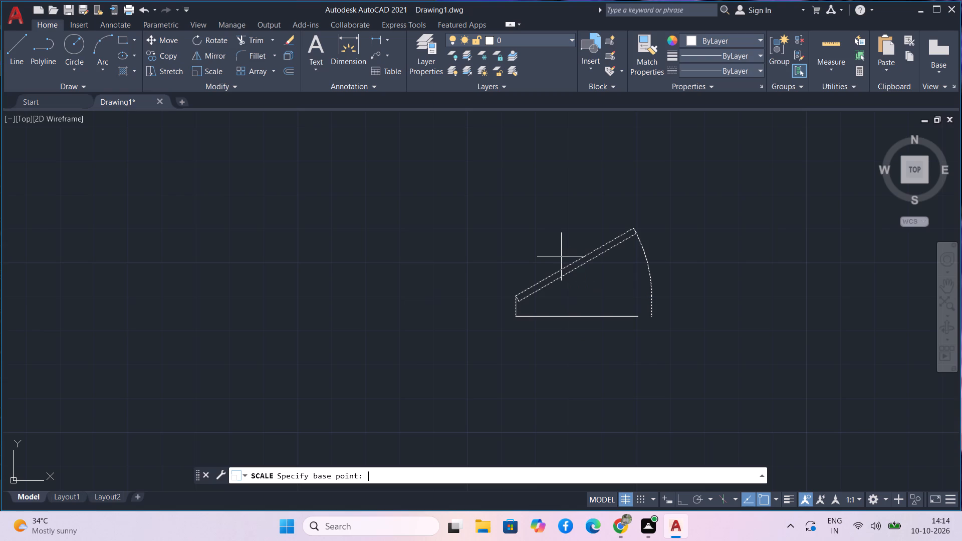
{"action": "scroll", "coordinate": [518, 307], "scroll_direction": "up", "scroll_amount": 3}
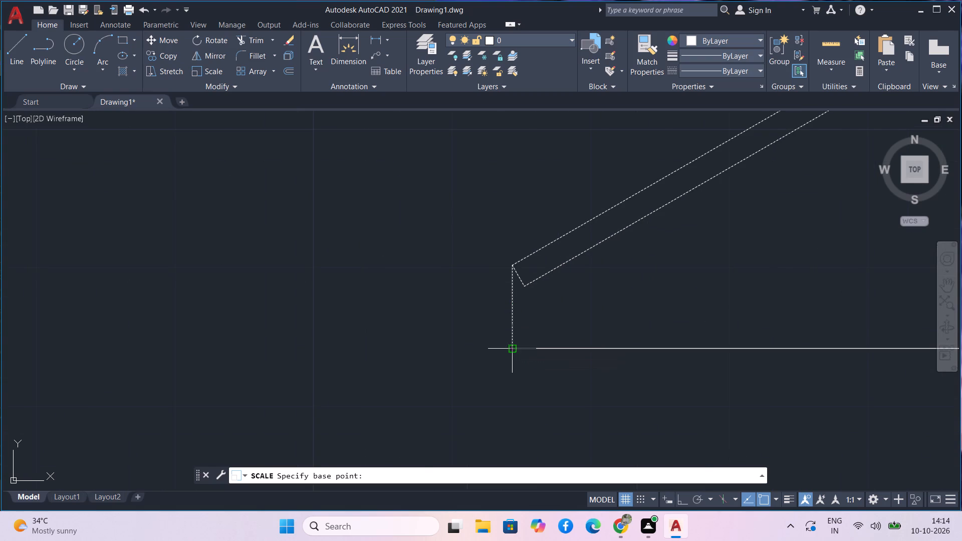
{"action": "left_click", "coordinate": [509, 346]}
{"action": "scroll", "coordinate": [644, 332], "scroll_direction": "down", "scroll_amount": 1}
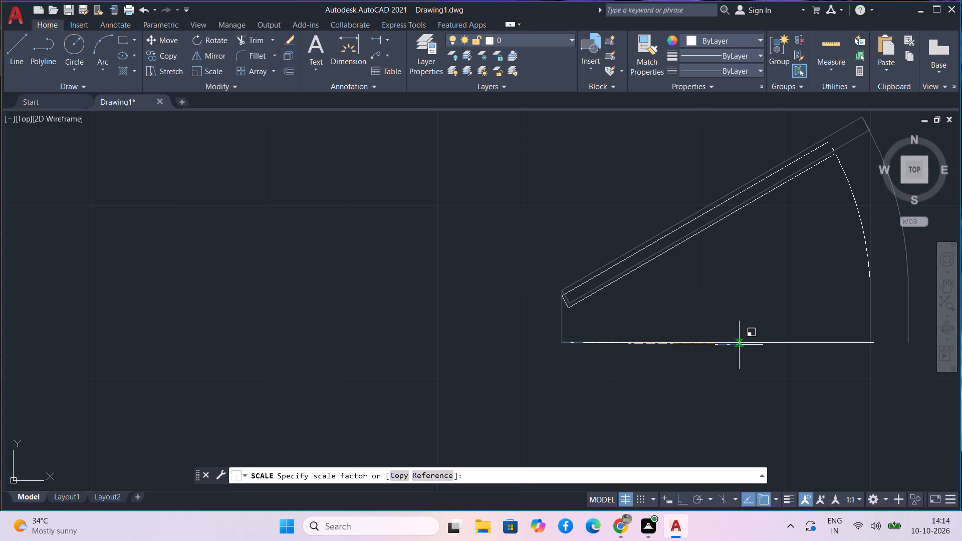
{"action": "left_click", "coordinate": [741, 342]}
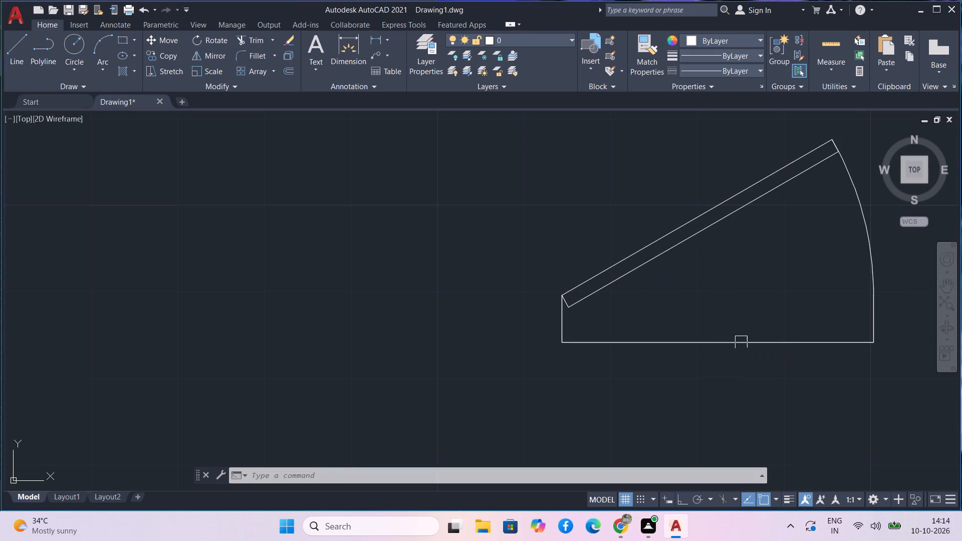
Delete the 3' reference line beneath the door block.
{"action": "left_click_drag", "start_coordinate": [757, 364], "coordinate": [751, 359]}
{"action": "left_click", "coordinate": [734, 326]}
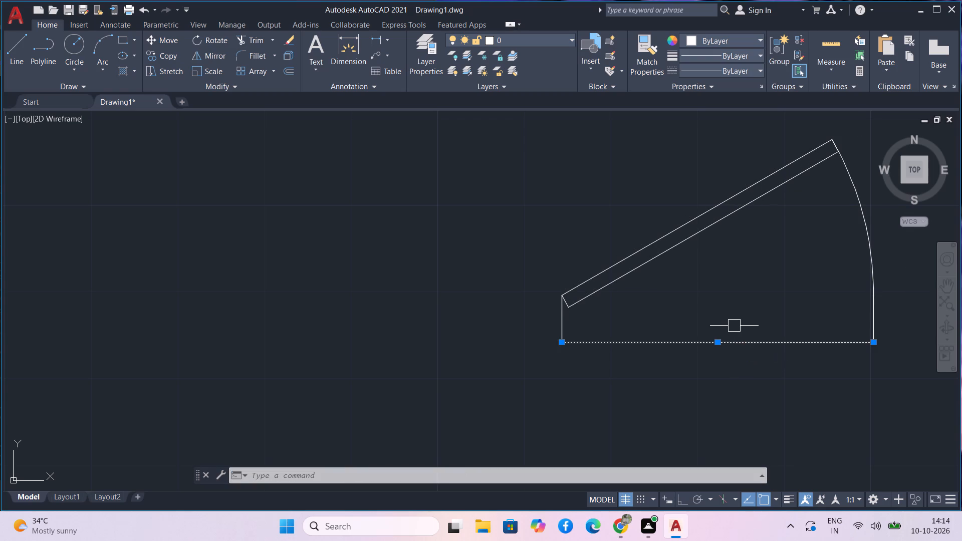
{"action": "key", "text": "Delete"}
Copy the door block from its lower-left endpoint to the upper corner of the left jamb at the upper-right room's opening.
{"action": "left_click", "coordinate": [734, 325]}
{"action": "left_click_drag", "start_coordinate": [549, 178], "coordinate": [543, 176]}
{"action": "type", "text": "co"}
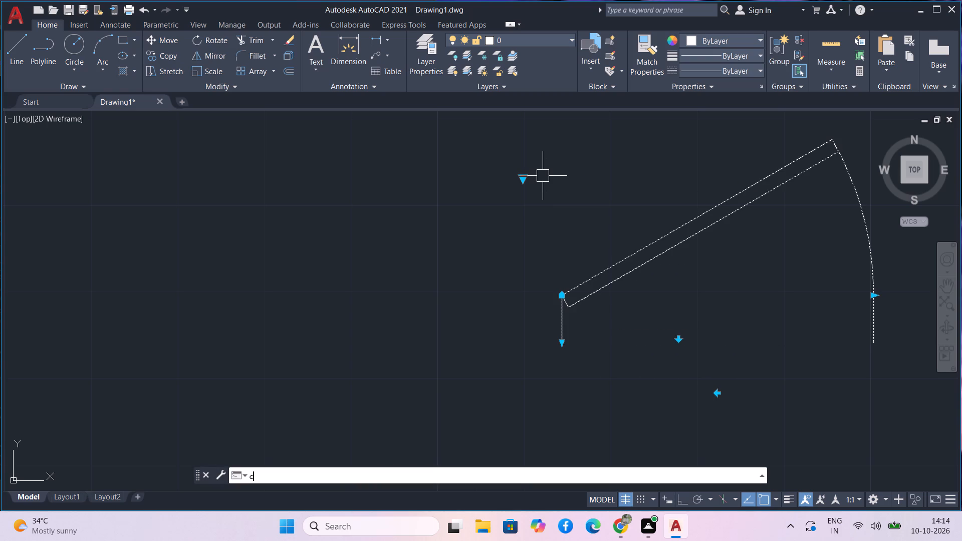
{"action": "key", "text": "space"}
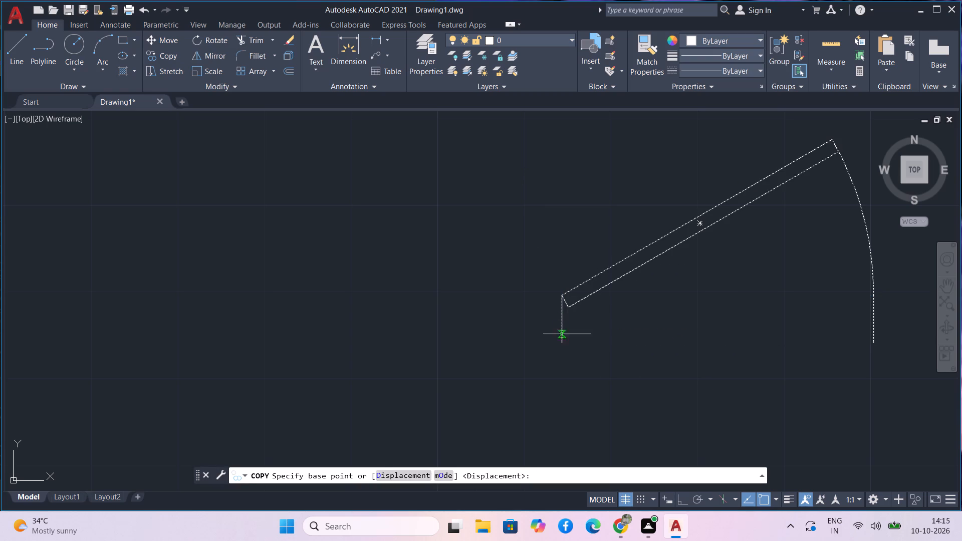
{"action": "left_click", "coordinate": [560, 346]}
{"action": "scroll", "coordinate": [525, 309], "scroll_direction": "down", "scroll_amount": 5}
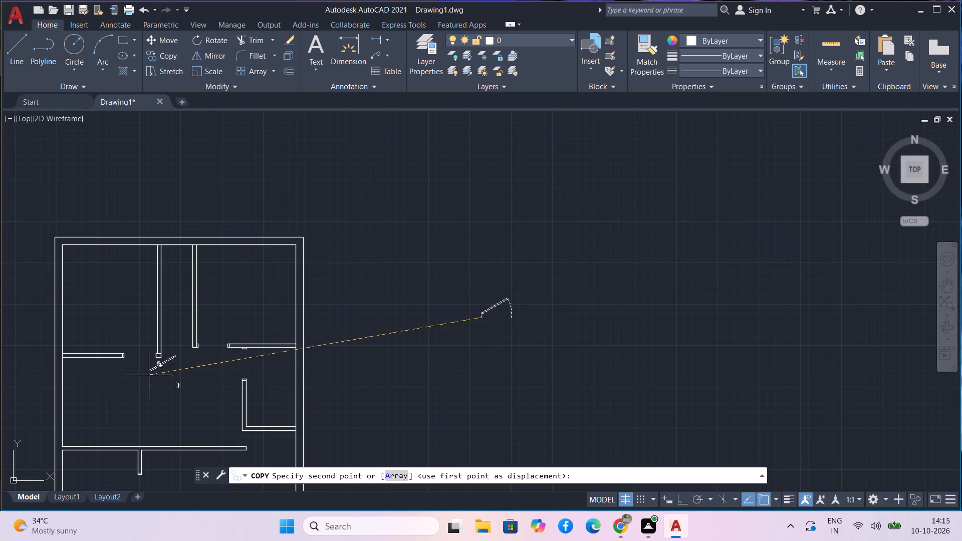
{"action": "scroll", "coordinate": [133, 373], "scroll_direction": "down", "scroll_amount": 1}
{"action": "middle_click_drag", "start_coordinate": [132, 372], "coordinate": [163, 335]}
{"action": "scroll", "coordinate": [154, 317], "scroll_direction": "up", "scroll_amount": 4}
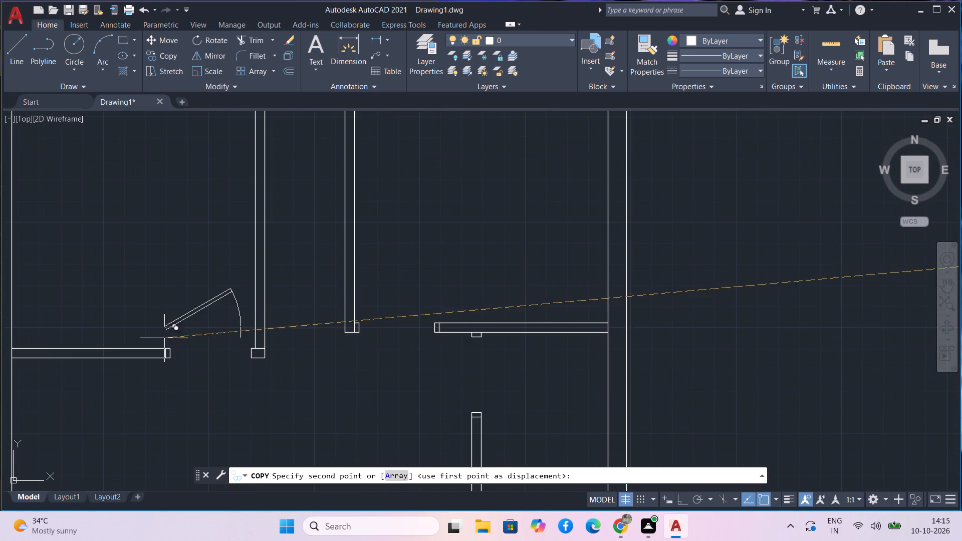
{"action": "scroll", "coordinate": [164, 338], "scroll_direction": "up", "scroll_amount": 3}
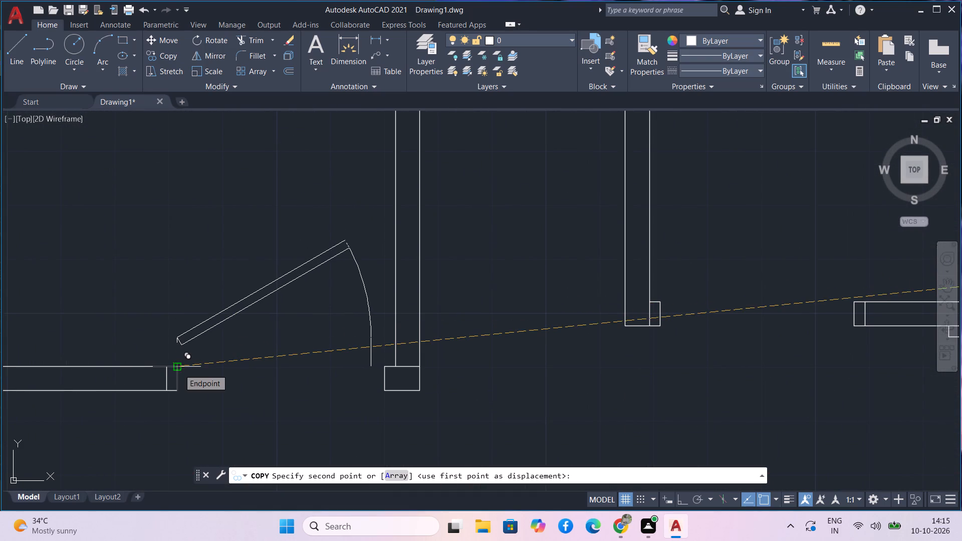
{"action": "scroll", "coordinate": [415, 345], "scroll_direction": "down", "scroll_amount": 3}
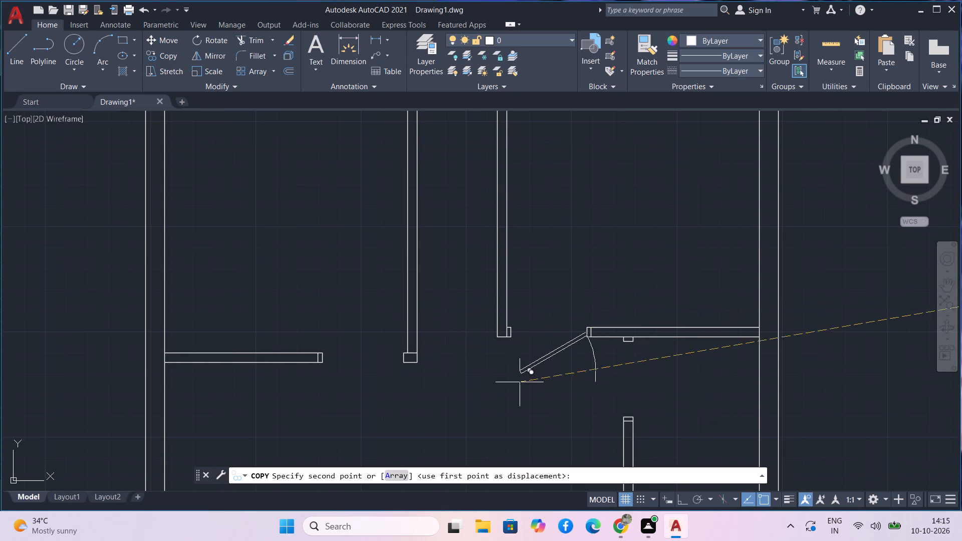
{"action": "middle_click_drag", "start_coordinate": [520, 382], "coordinate": [400, 393]}
{"action": "scroll", "coordinate": [393, 337], "scroll_direction": "up", "scroll_amount": 2}
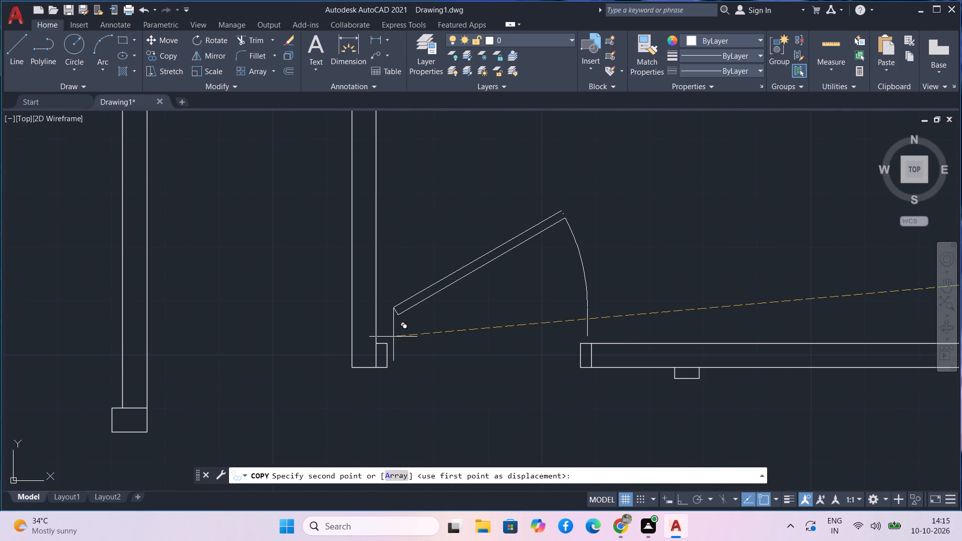
{"action": "scroll", "coordinate": [393, 337], "scroll_direction": "up", "scroll_amount": 1}
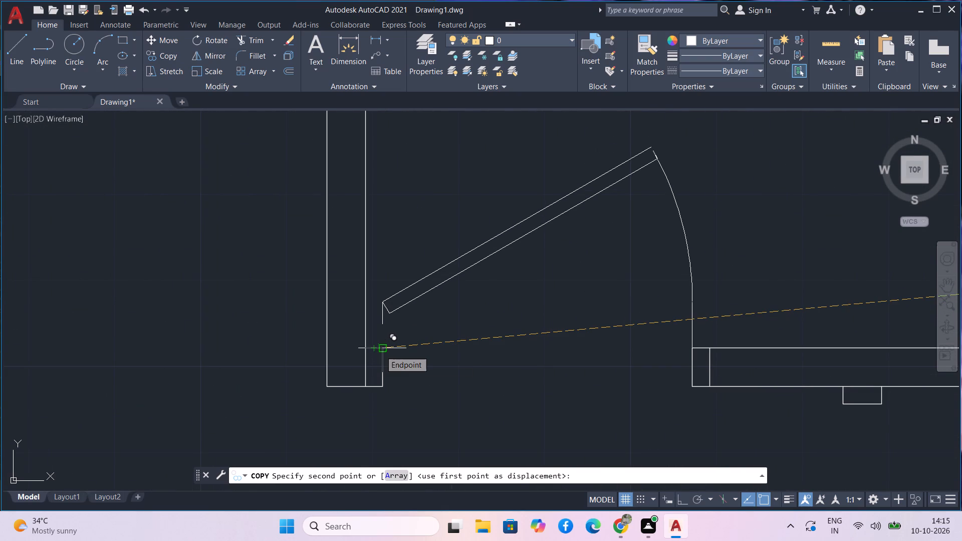
{"action": "left_click", "coordinate": [380, 351]}
{"action": "scroll", "coordinate": [380, 351], "scroll_direction": "down", "scroll_amount": 6}
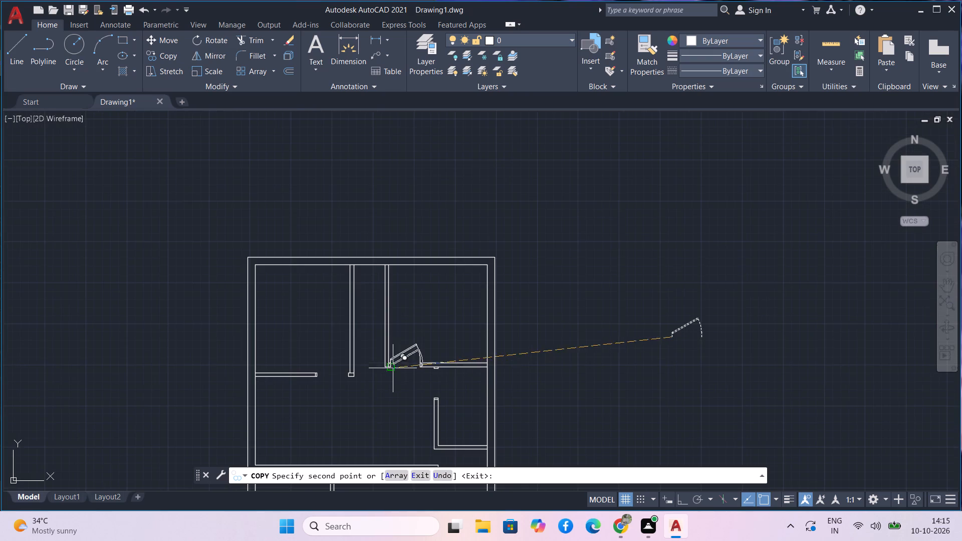
{"action": "middle_click_drag", "start_coordinate": [388, 393], "coordinate": [366, 268]}
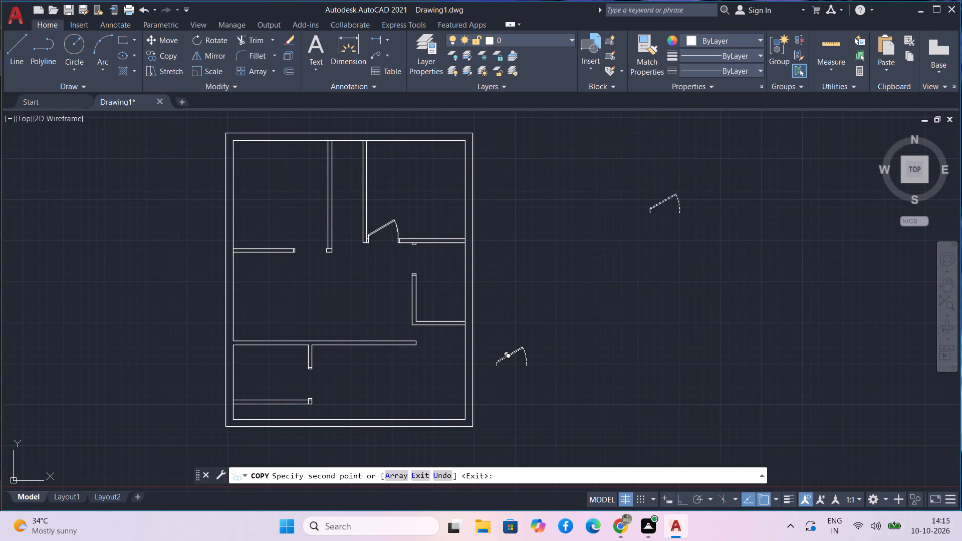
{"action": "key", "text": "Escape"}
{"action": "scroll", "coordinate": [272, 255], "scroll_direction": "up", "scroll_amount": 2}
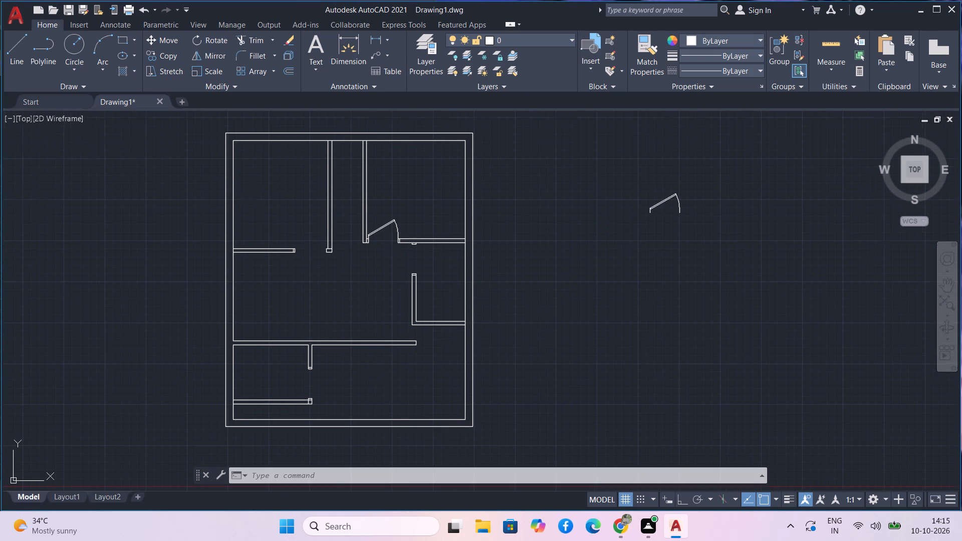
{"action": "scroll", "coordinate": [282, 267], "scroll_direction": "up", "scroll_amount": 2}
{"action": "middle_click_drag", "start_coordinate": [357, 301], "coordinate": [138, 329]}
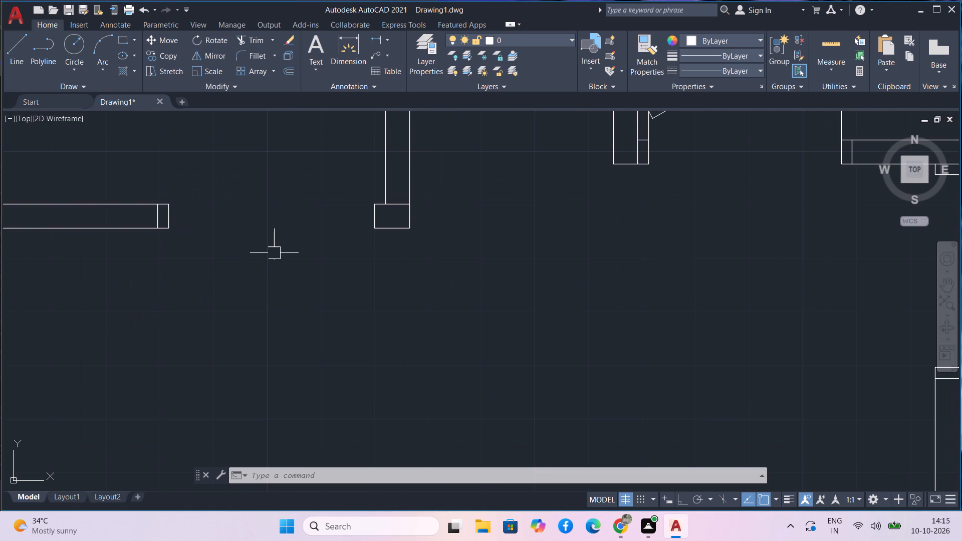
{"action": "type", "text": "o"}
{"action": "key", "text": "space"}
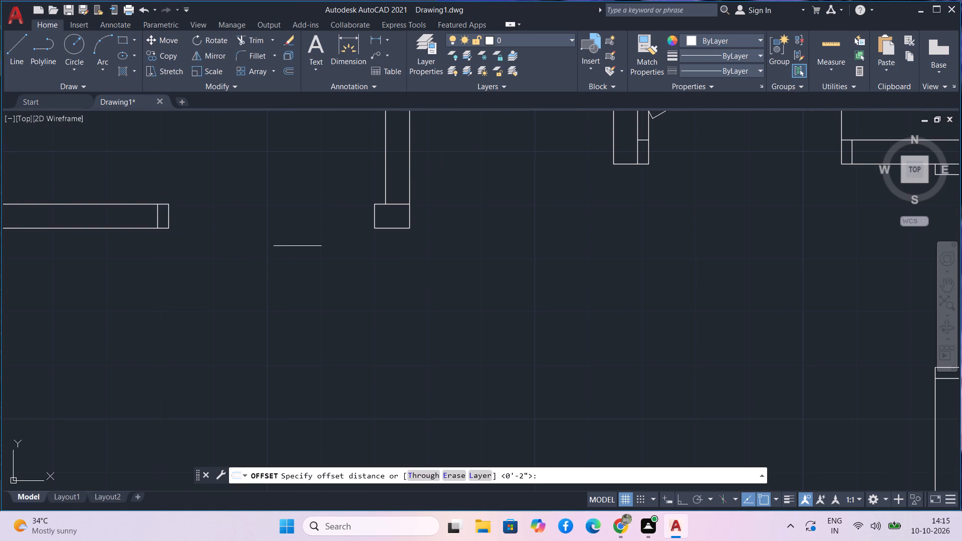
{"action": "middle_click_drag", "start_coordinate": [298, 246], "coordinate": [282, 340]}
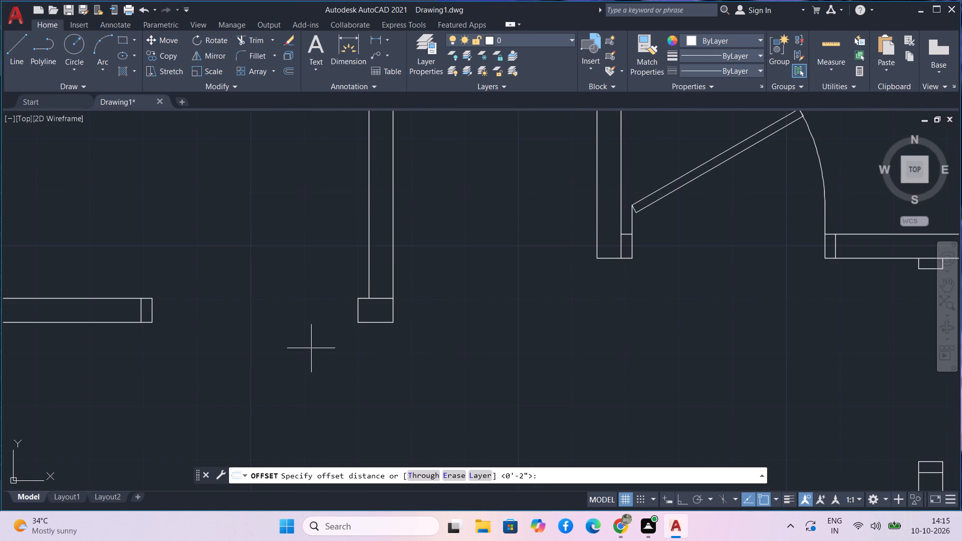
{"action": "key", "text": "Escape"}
Trim away the jamb lines and left face of the upper-left room's vertical partition, keeping its right face and bottom end line.
{"action": "type", "text": "tr"}
{"action": "key", "text": "space"}
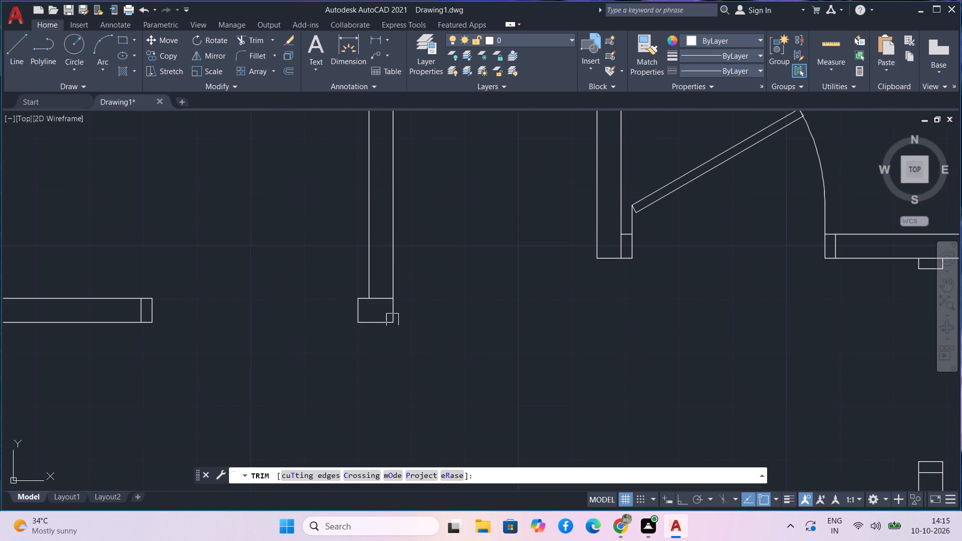
{"action": "left_click", "coordinate": [361, 304]}
{"action": "left_click", "coordinate": [361, 307]}
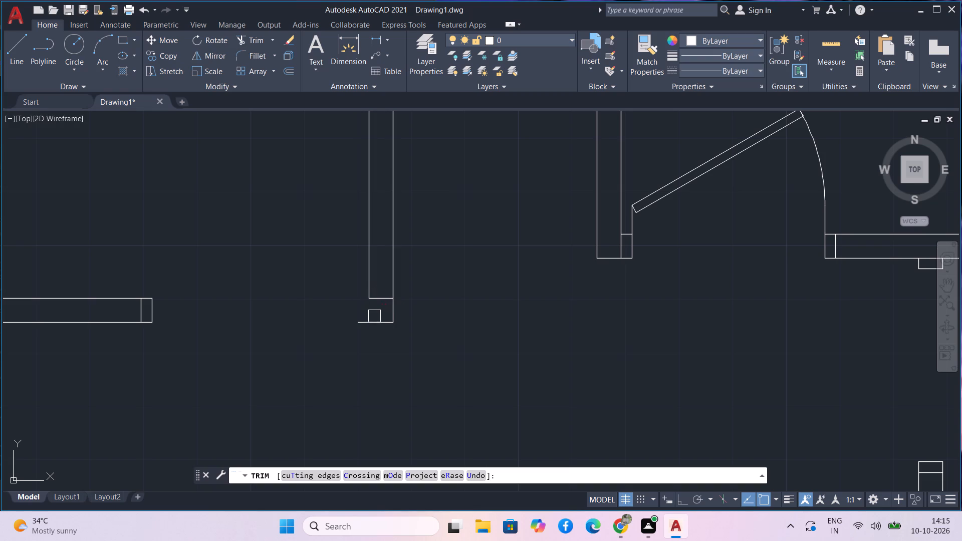
{"action": "left_click", "coordinate": [377, 296]}
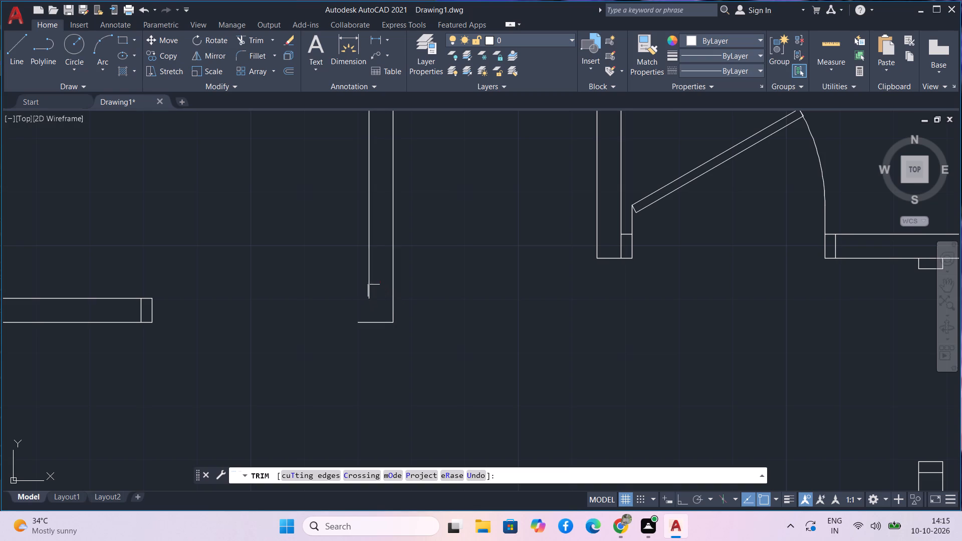
{"action": "left_click", "coordinate": [371, 288]}
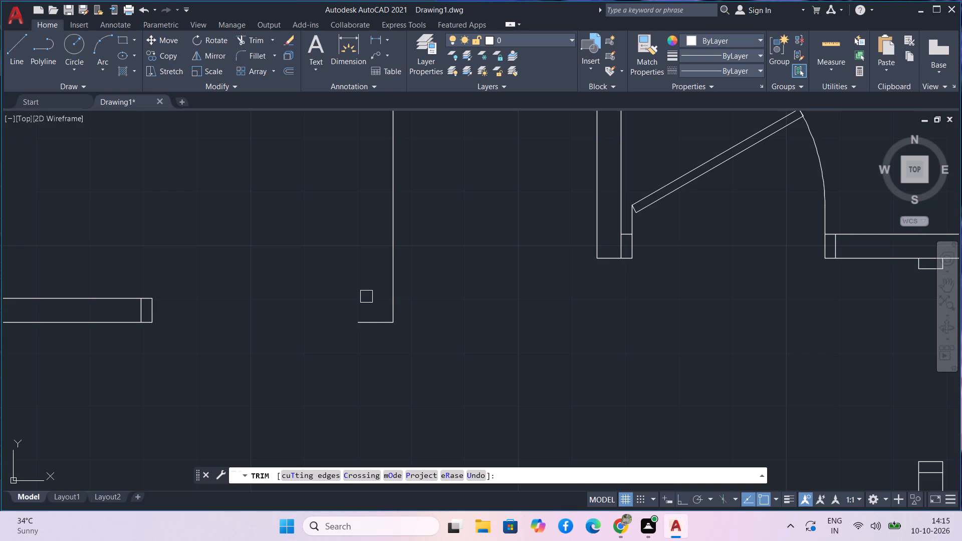
{"action": "key", "text": "Escape"}
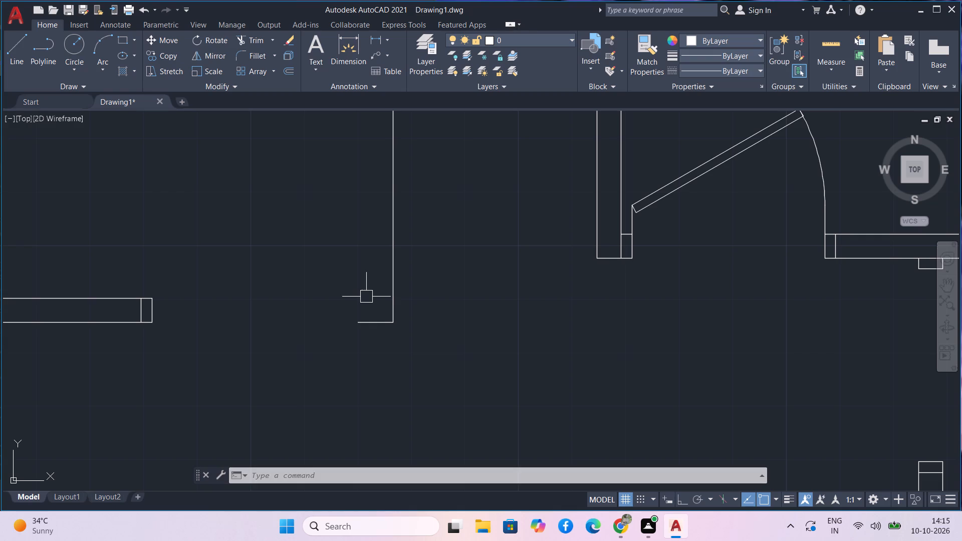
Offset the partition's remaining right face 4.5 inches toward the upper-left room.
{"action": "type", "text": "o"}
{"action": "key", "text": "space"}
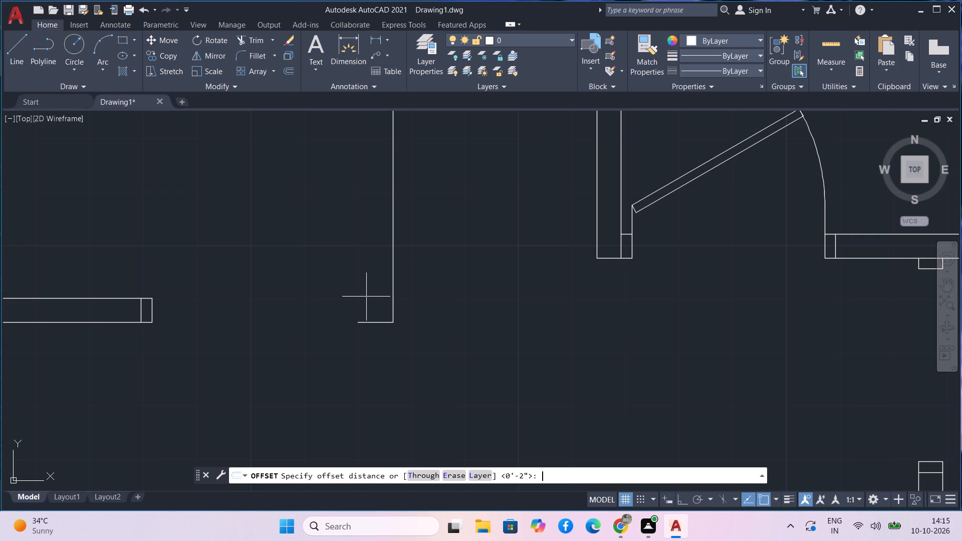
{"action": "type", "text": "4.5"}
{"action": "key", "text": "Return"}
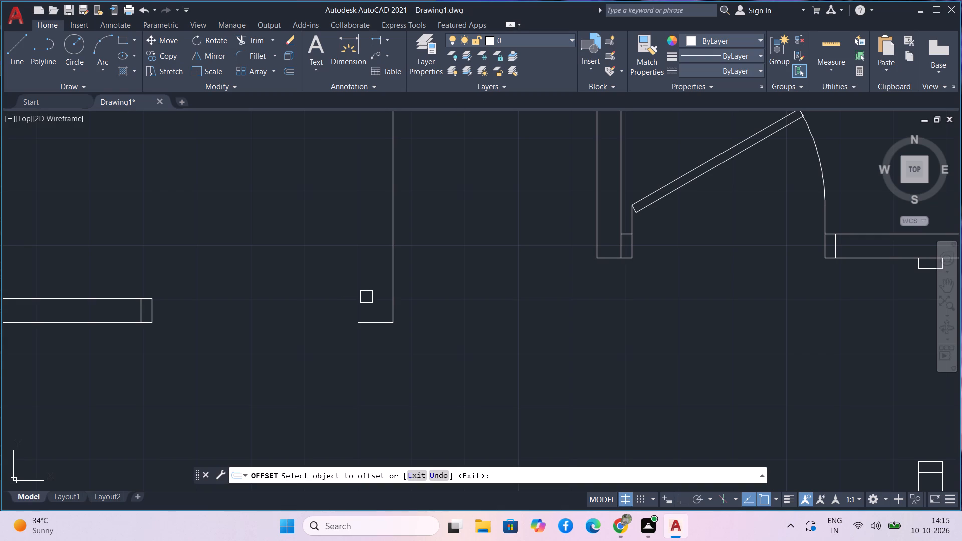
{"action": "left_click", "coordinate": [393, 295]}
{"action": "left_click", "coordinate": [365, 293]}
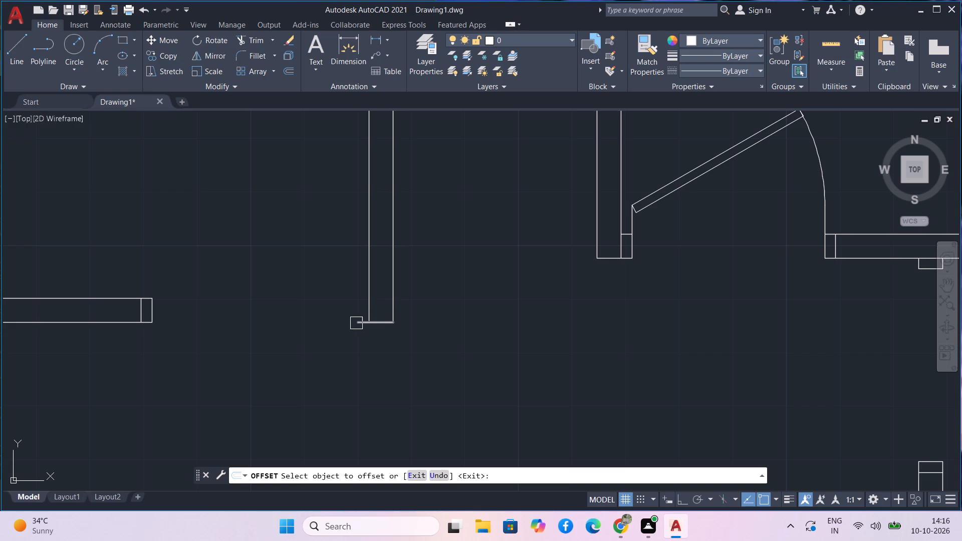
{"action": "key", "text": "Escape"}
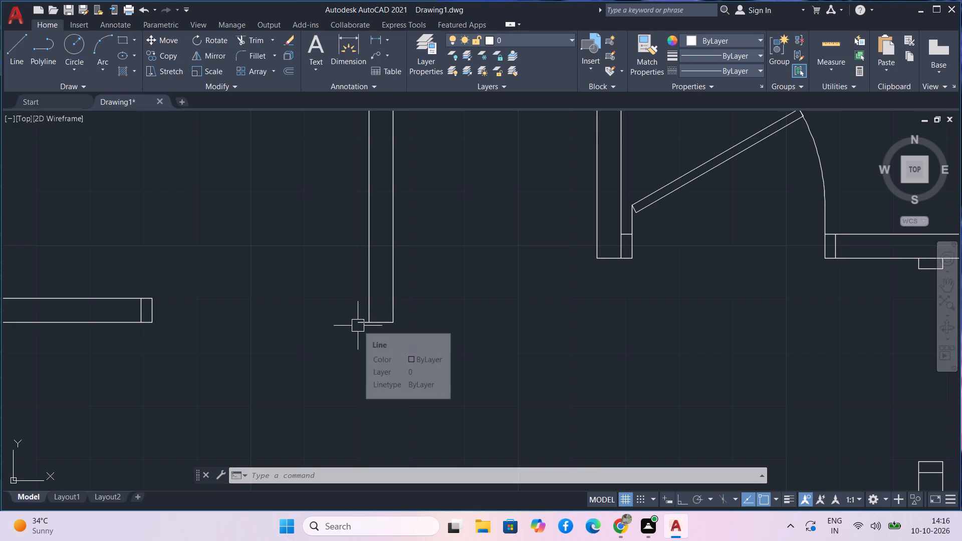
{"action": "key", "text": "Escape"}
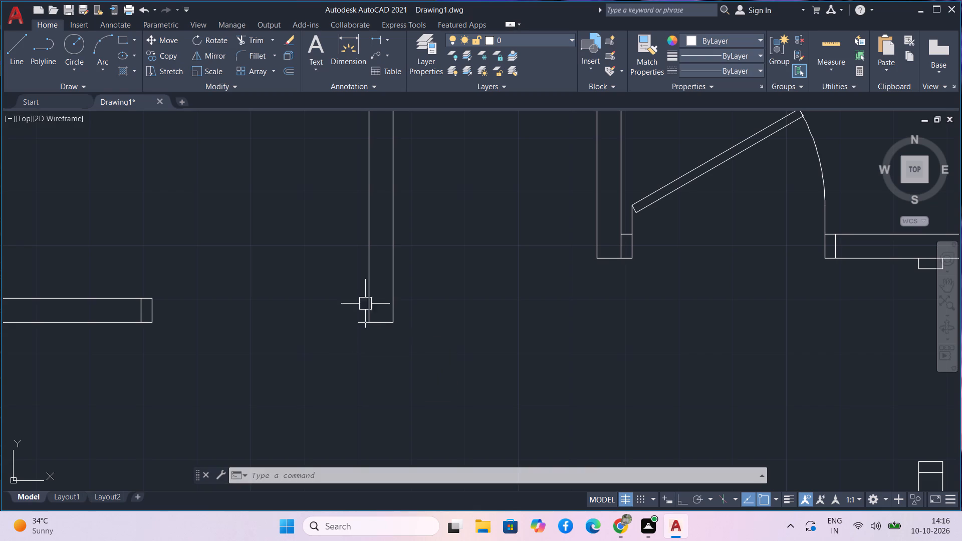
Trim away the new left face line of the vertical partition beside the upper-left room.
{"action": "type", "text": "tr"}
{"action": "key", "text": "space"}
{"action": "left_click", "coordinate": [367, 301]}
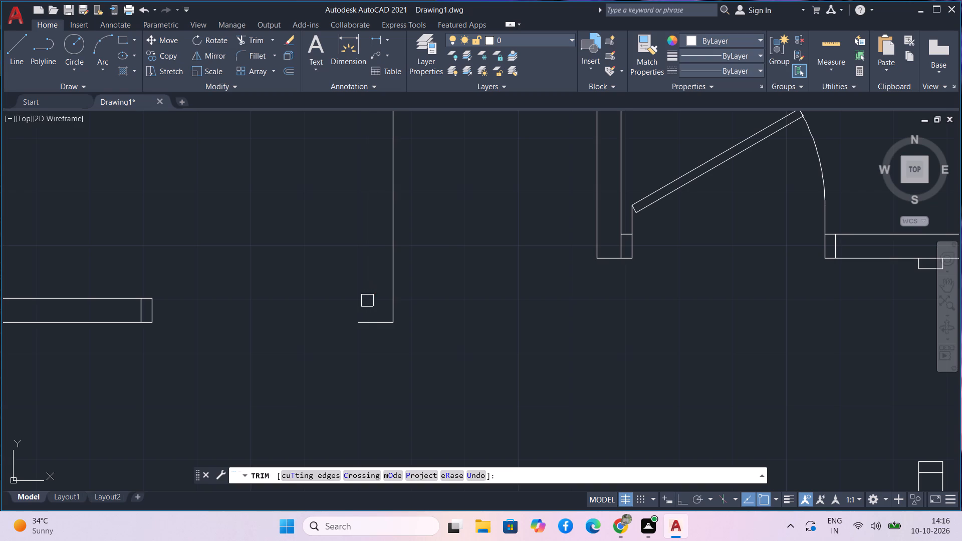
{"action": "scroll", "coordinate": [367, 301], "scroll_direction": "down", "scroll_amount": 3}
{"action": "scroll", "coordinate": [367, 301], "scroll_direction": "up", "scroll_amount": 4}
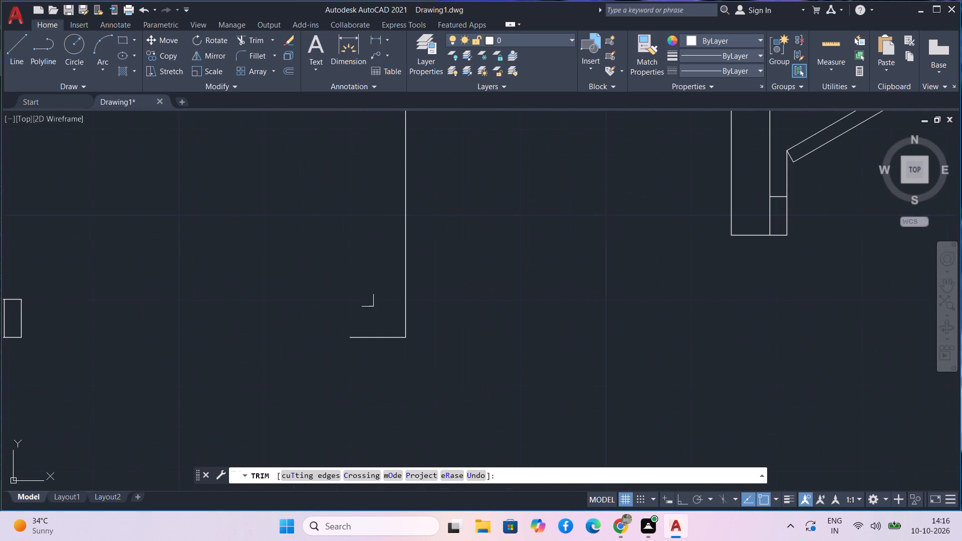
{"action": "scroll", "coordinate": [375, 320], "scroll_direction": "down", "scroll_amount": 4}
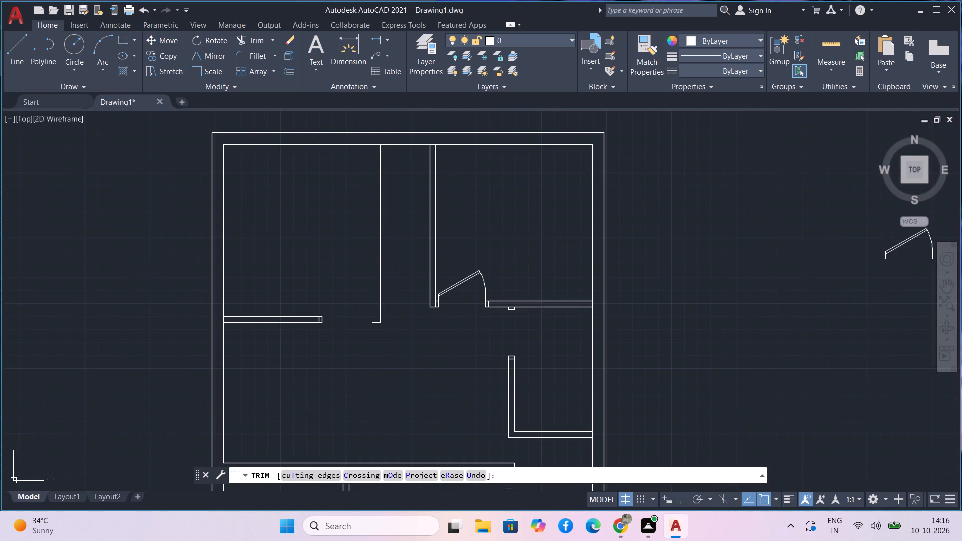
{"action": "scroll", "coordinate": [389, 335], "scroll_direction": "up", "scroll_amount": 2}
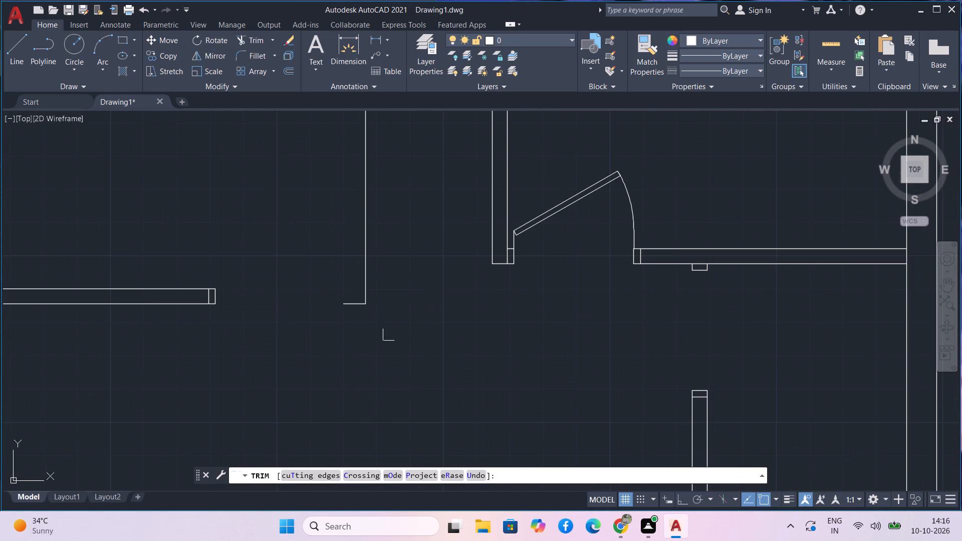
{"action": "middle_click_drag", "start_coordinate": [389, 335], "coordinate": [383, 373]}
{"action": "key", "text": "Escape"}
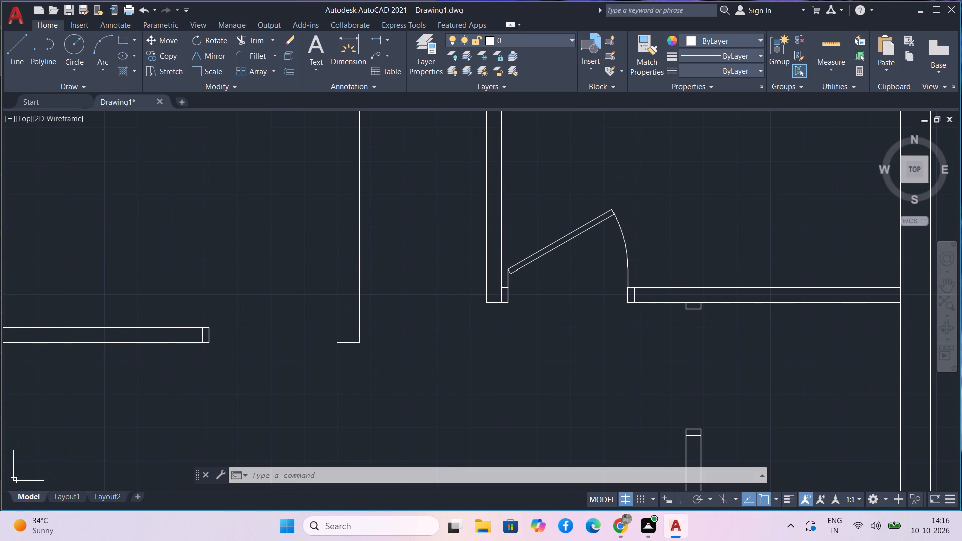
Offset the vertical partition's right face 5" toward the upper-left room to redraw its left face.
{"action": "type", "text": "o"}
{"action": "key", "text": "space"}
{"action": "key", "text": "5"}
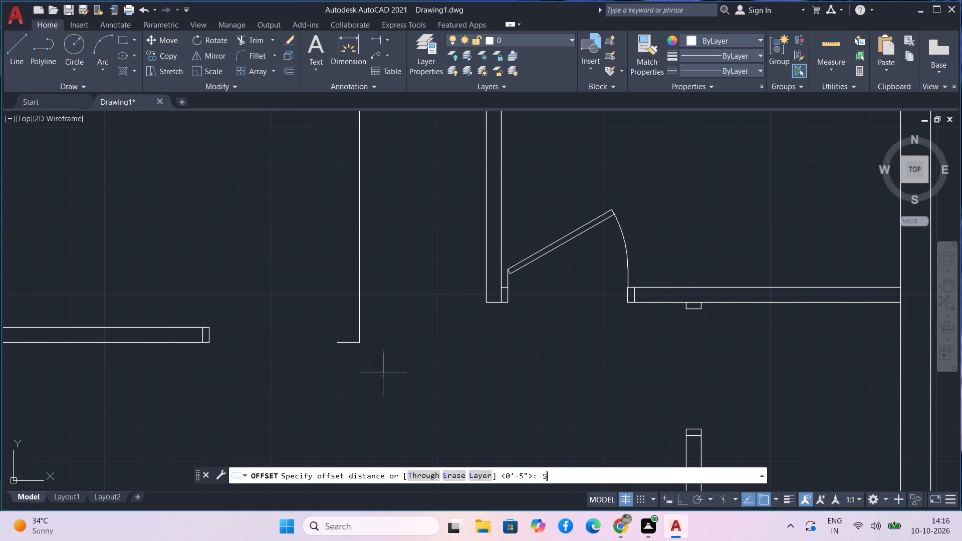
{"action": "key", "text": "shift+quotedbl"}
{"action": "key", "text": "Return"}
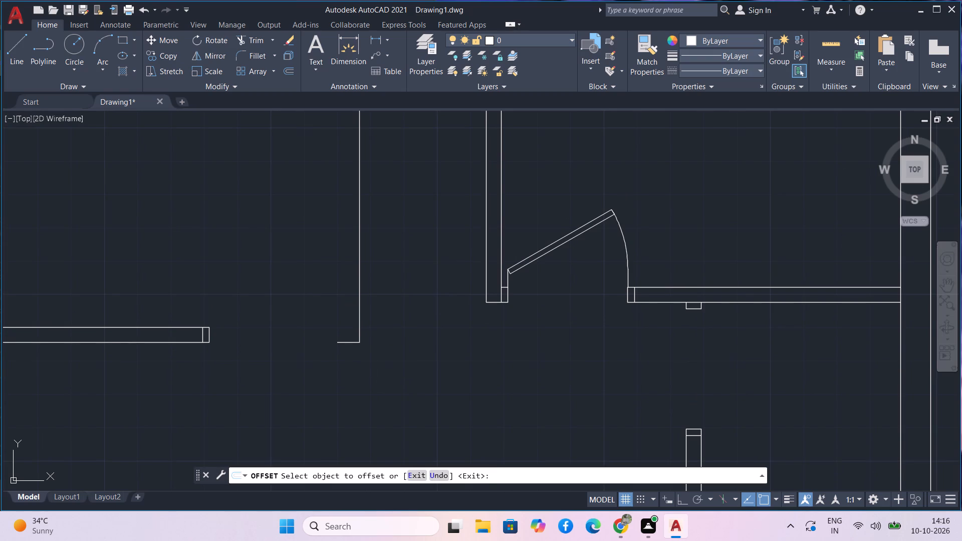
{"action": "left_click", "coordinate": [361, 317]}
{"action": "left_click", "coordinate": [320, 307]}
{"action": "key", "text": "Escape"}
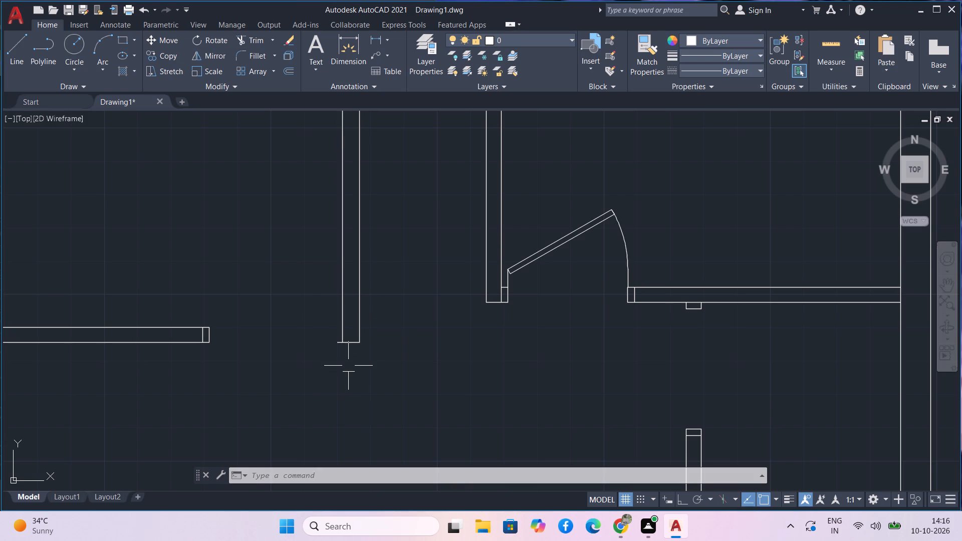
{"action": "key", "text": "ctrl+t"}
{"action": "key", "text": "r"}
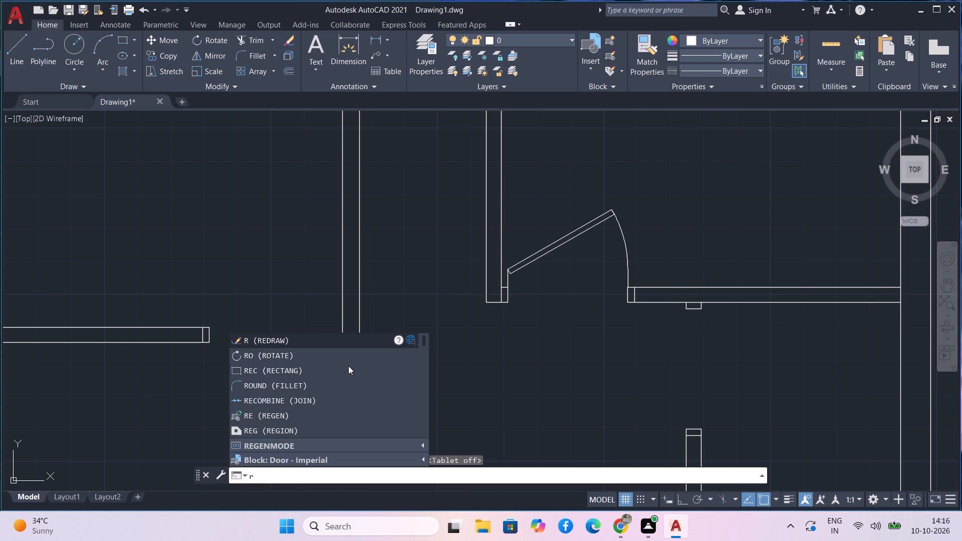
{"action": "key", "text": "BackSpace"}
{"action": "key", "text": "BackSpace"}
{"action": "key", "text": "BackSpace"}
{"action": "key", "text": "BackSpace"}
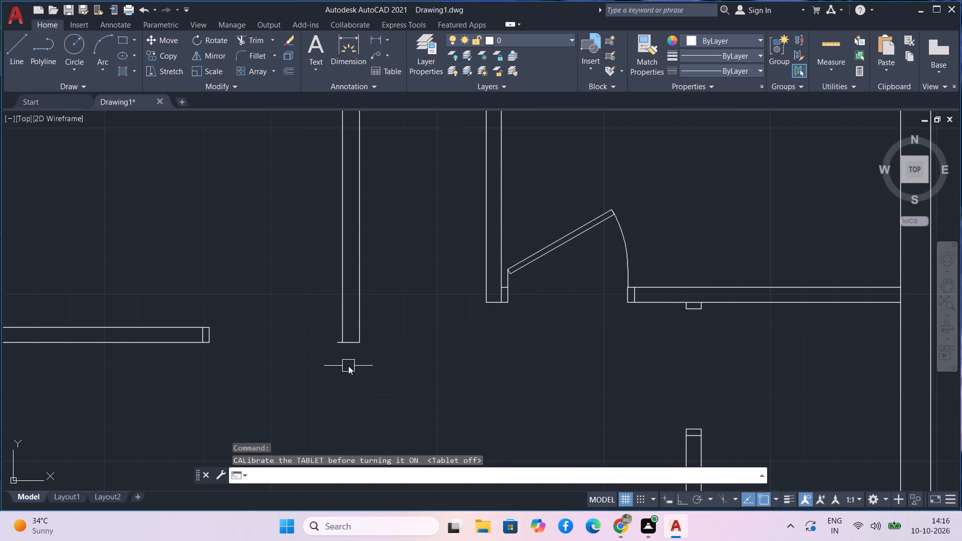
Trim the bottom end line's overhang beyond the vertical partition's left face.
{"action": "type", "text": "tr"}
{"action": "key", "text": "space"}
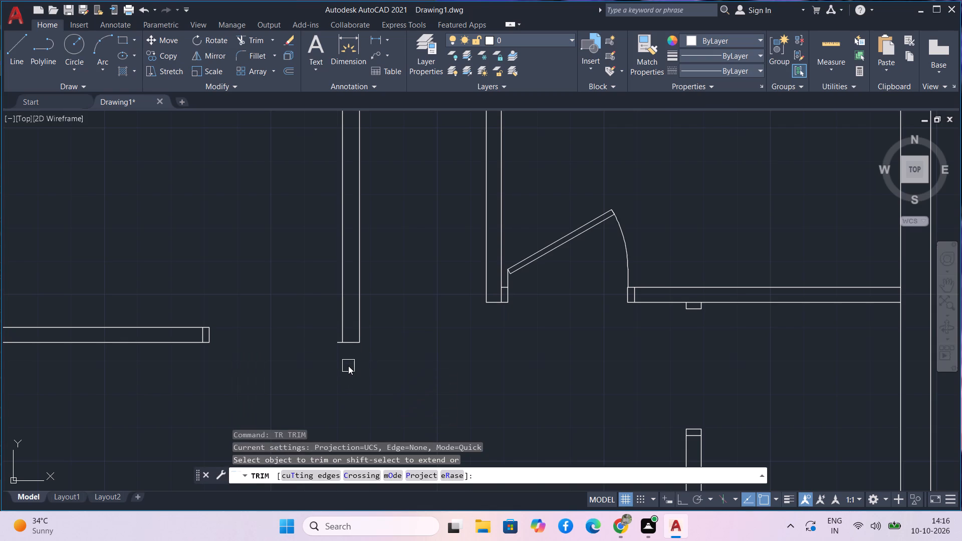
{"action": "scroll", "coordinate": [341, 349], "scroll_direction": "up", "scroll_amount": 3}
{"action": "left_click", "coordinate": [332, 323]}
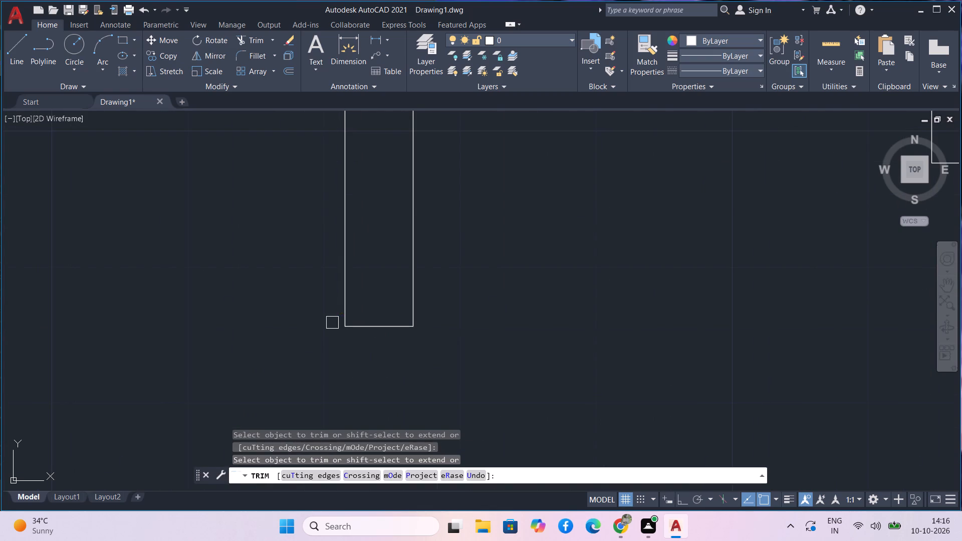
{"action": "key", "text": "Escape"}
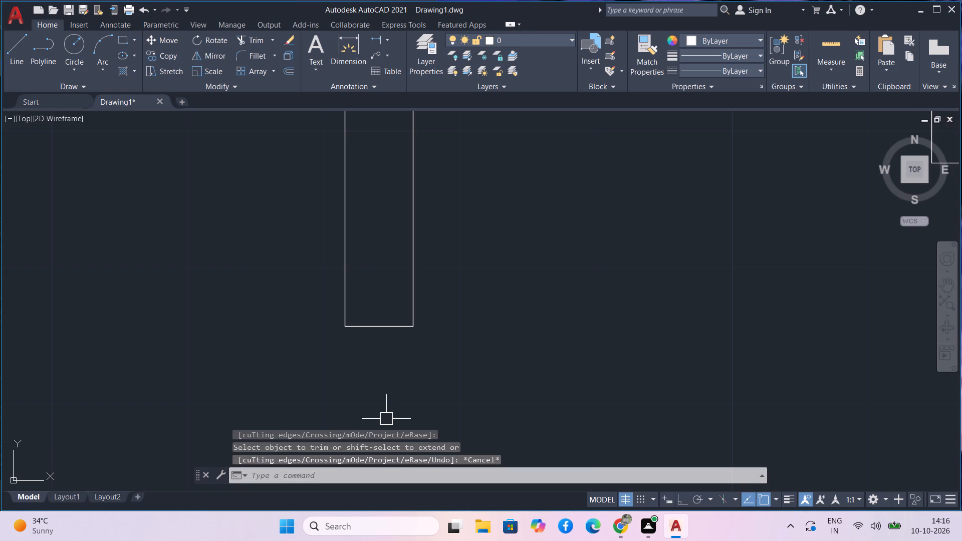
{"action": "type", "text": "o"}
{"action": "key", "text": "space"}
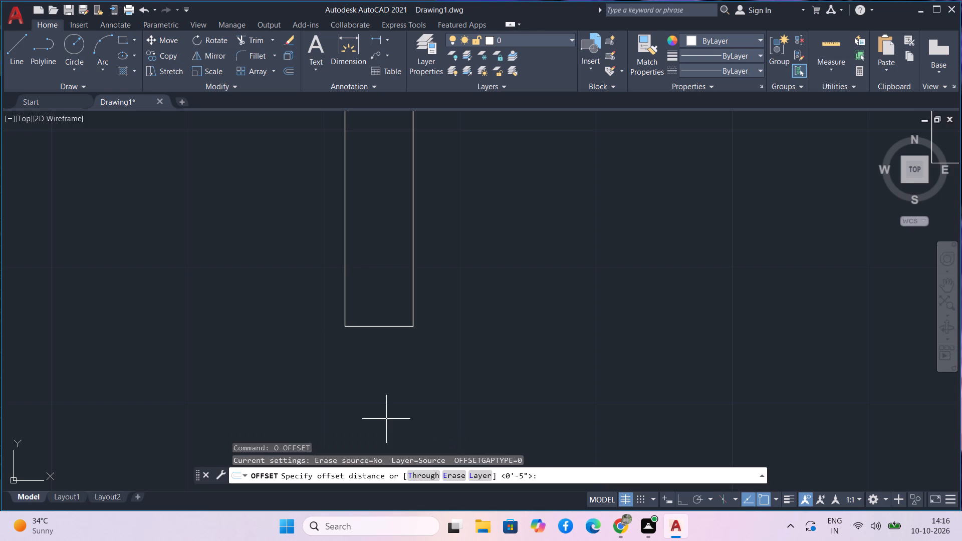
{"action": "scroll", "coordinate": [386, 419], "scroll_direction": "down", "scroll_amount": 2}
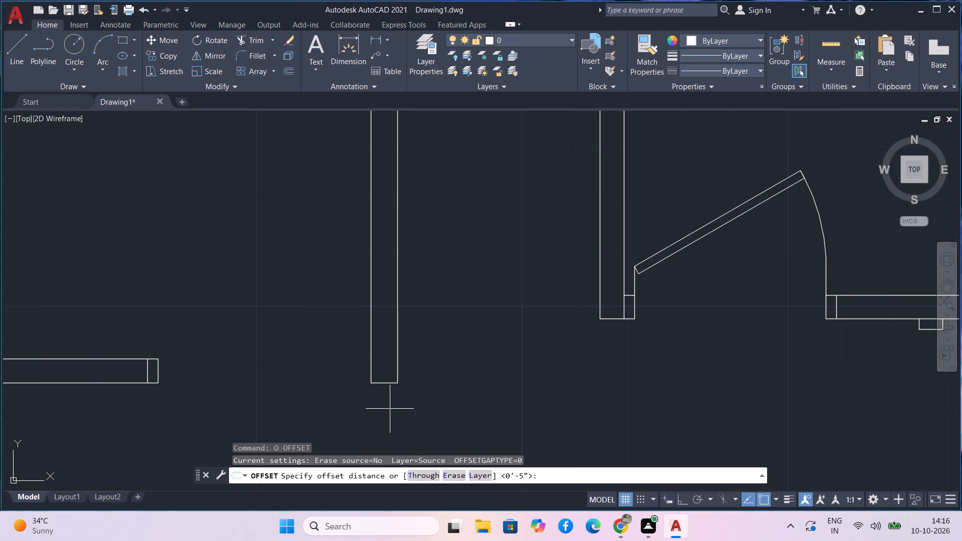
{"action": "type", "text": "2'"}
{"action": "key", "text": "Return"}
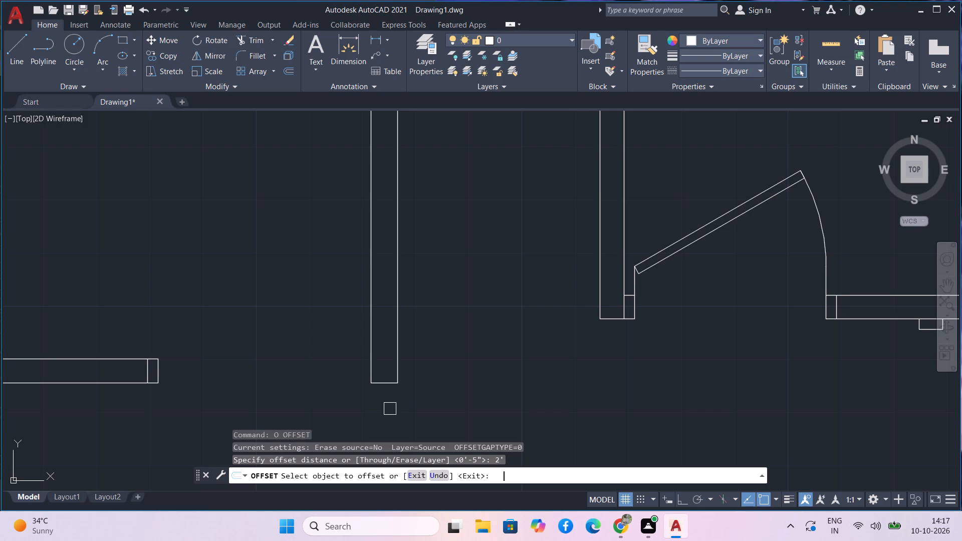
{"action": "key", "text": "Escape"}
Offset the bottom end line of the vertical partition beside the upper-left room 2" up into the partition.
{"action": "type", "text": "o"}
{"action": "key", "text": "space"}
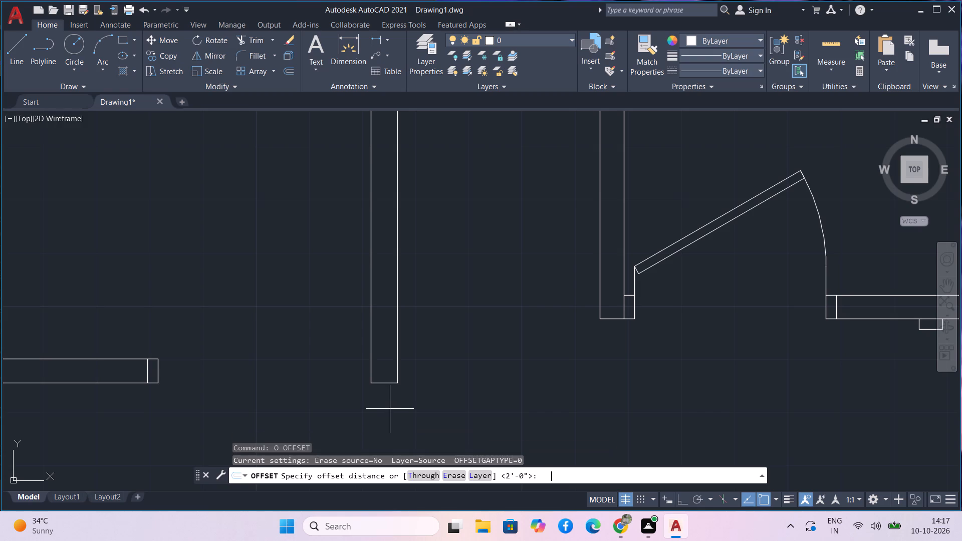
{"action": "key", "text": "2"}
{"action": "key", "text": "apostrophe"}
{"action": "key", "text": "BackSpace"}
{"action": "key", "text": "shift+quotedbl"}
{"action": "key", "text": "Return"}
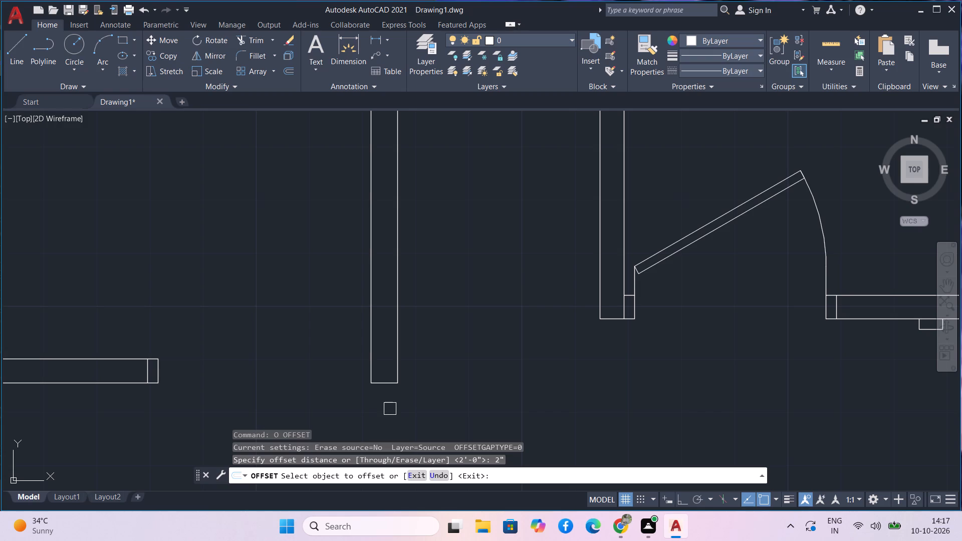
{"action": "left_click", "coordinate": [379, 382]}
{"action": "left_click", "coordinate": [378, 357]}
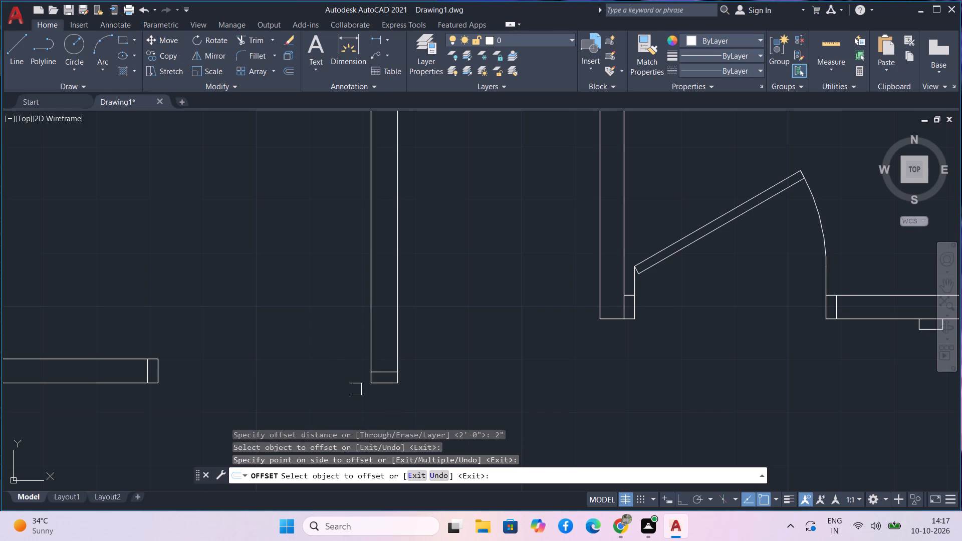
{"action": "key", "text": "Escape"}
Trim away the vertical partition's left face and both short lines at its bottom end, leaving only the right face.
{"action": "scroll", "coordinate": [363, 394], "scroll_direction": "down", "scroll_amount": 4}
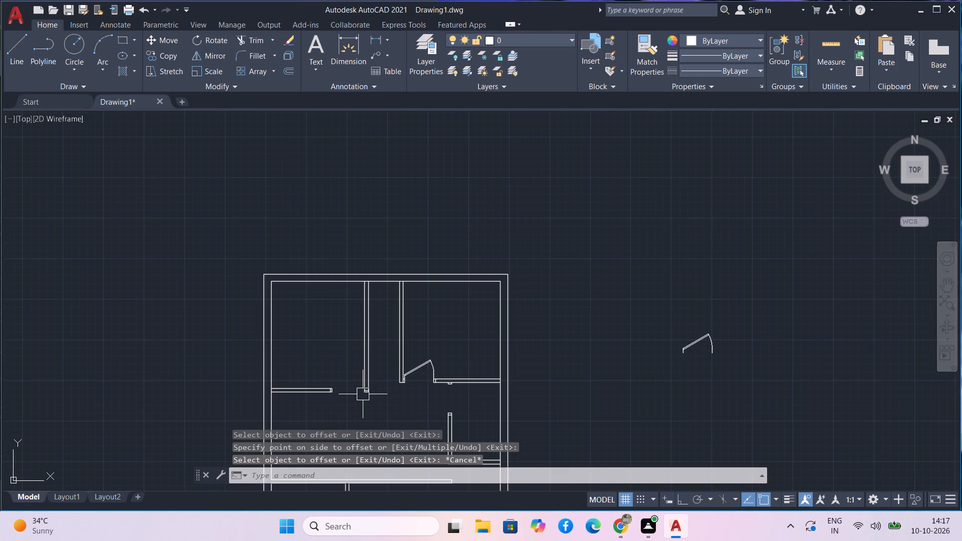
{"action": "scroll", "coordinate": [366, 400], "scroll_direction": "up", "scroll_amount": 3}
{"action": "key", "text": "Escape"}
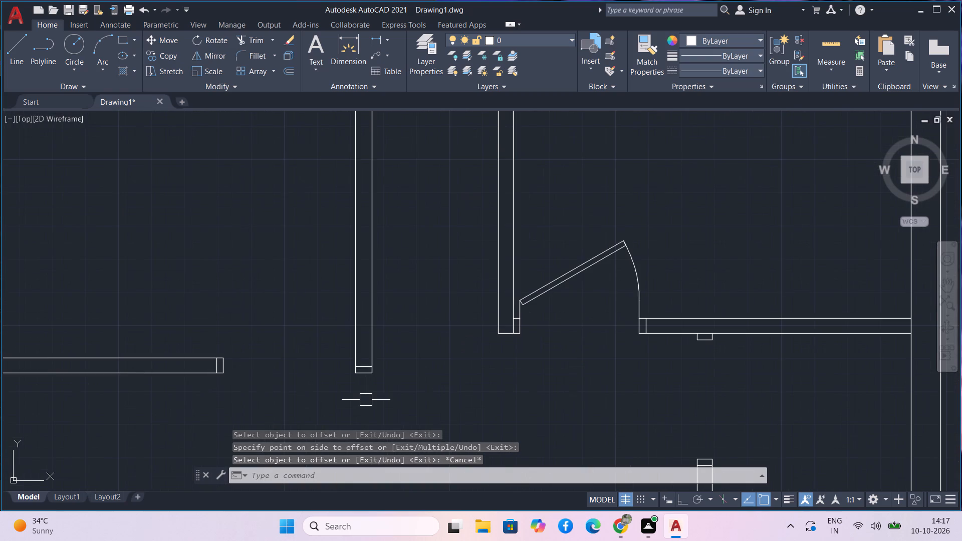
{"action": "type", "text": "tr"}
{"action": "key", "text": "space"}
{"action": "left_click_drag", "start_coordinate": [366, 400], "coordinate": [358, 379]}
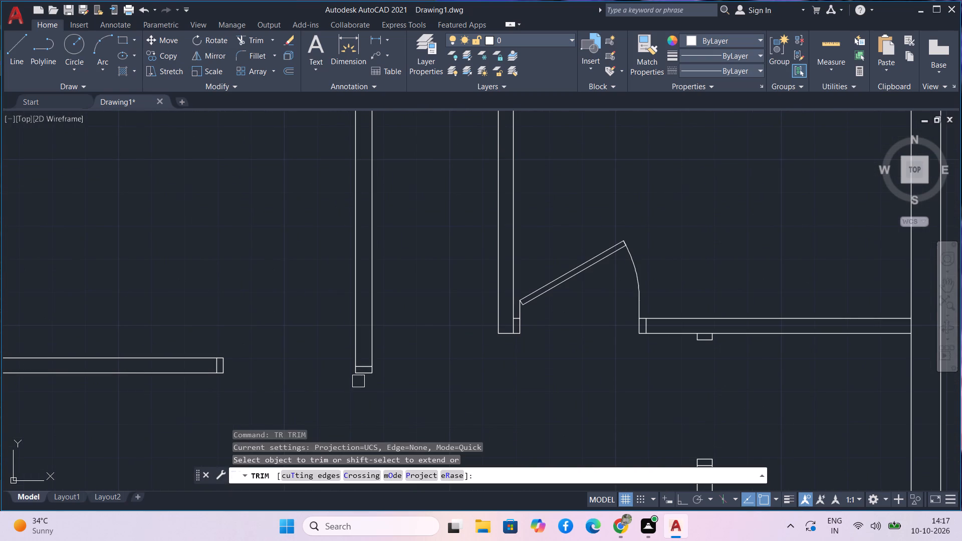
{"action": "left_click_drag", "start_coordinate": [358, 379], "coordinate": [357, 365]}
{"action": "left_click", "coordinate": [357, 363]}
{"action": "left_click", "coordinate": [356, 359]}
{"action": "left_click", "coordinate": [359, 372]}
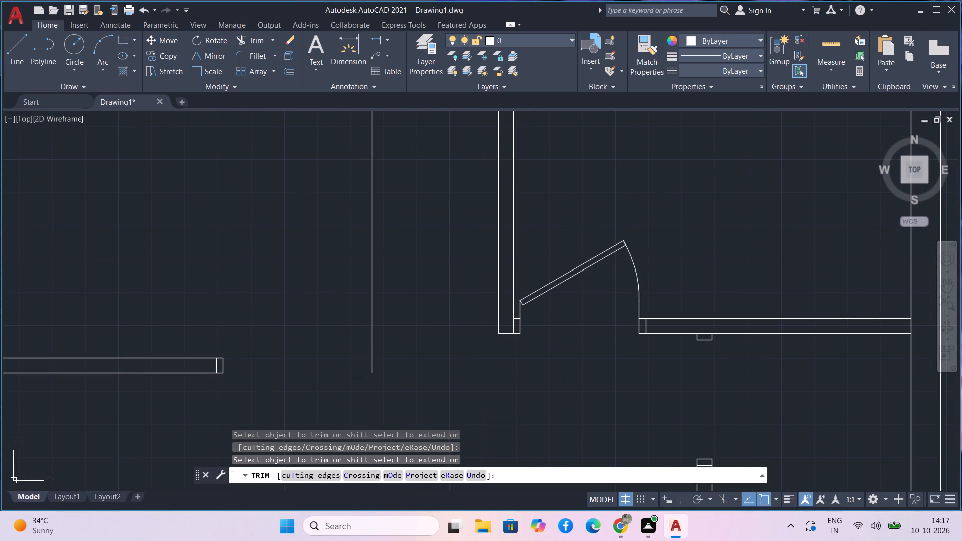
{"action": "scroll", "coordinate": [359, 372], "scroll_direction": "down", "scroll_amount": 1}
{"action": "middle_click_drag", "start_coordinate": [359, 372], "coordinate": [356, 389]}
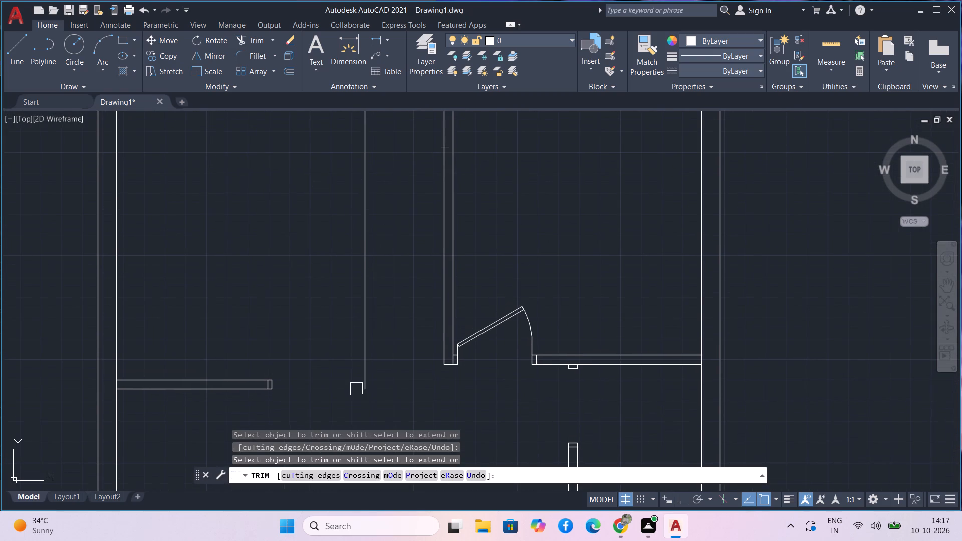
{"action": "key", "text": "Escape"}
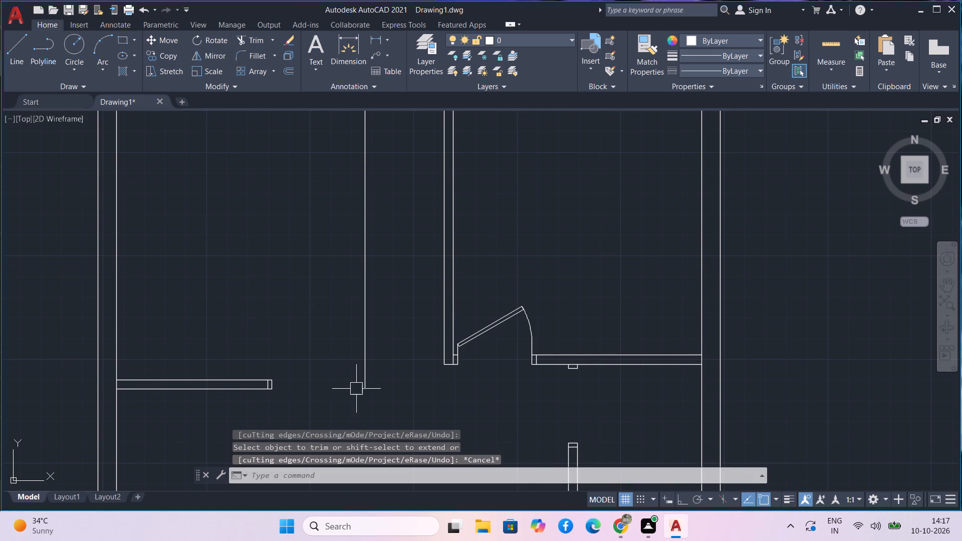
Offset the vertical partition's right face 4.5" toward the upper-left room to redraw its left face.
{"action": "type", "text": "o"}
{"action": "key", "text": "space"}
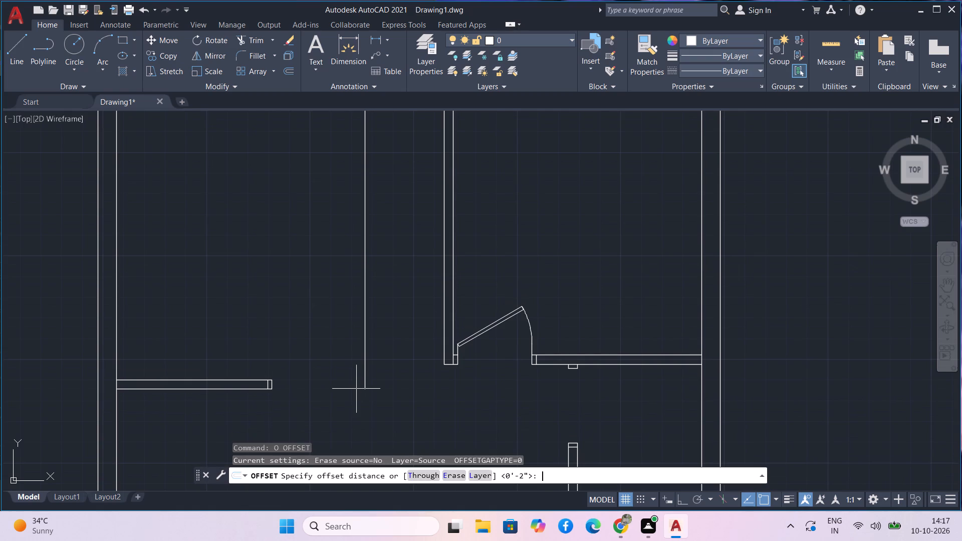
{"action": "type", "text": "43"}
{"action": "key", "text": "BackSpace"}
{"action": "key", "text": "period"}
{"action": "key", "text": "5"}
{"action": "key", "text": "Return"}
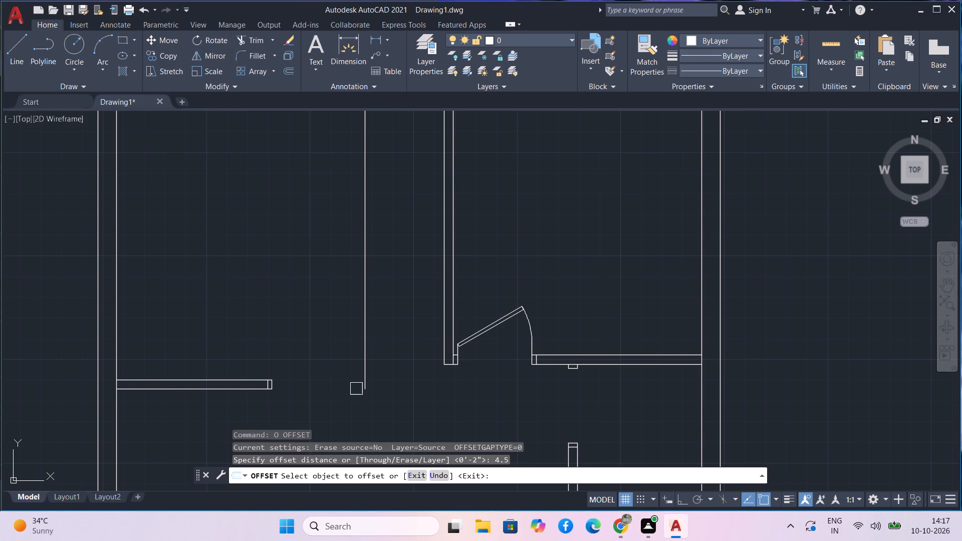
{"action": "left_click", "coordinate": [364, 368]}
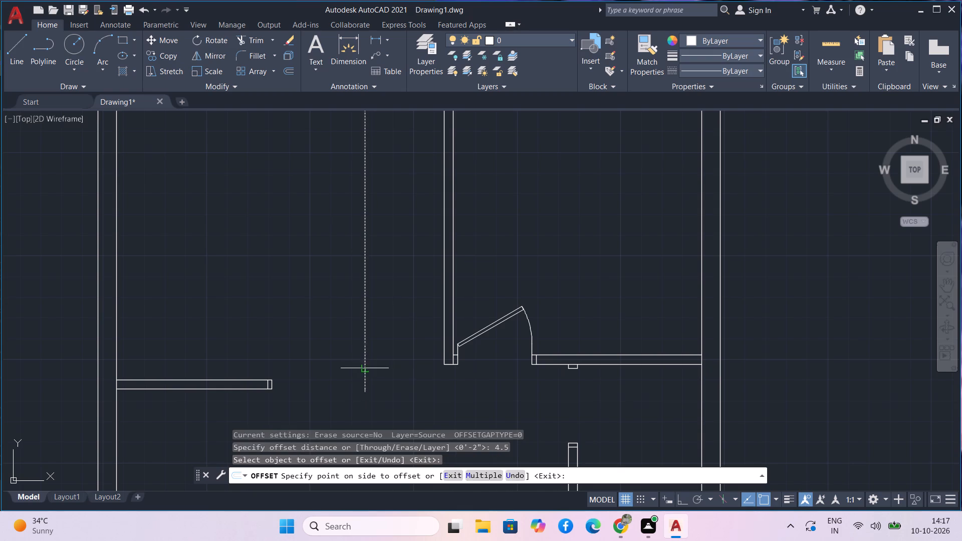
{"action": "left_click", "coordinate": [337, 366]}
{"action": "scroll", "coordinate": [353, 400], "scroll_direction": "up", "scroll_amount": 2}
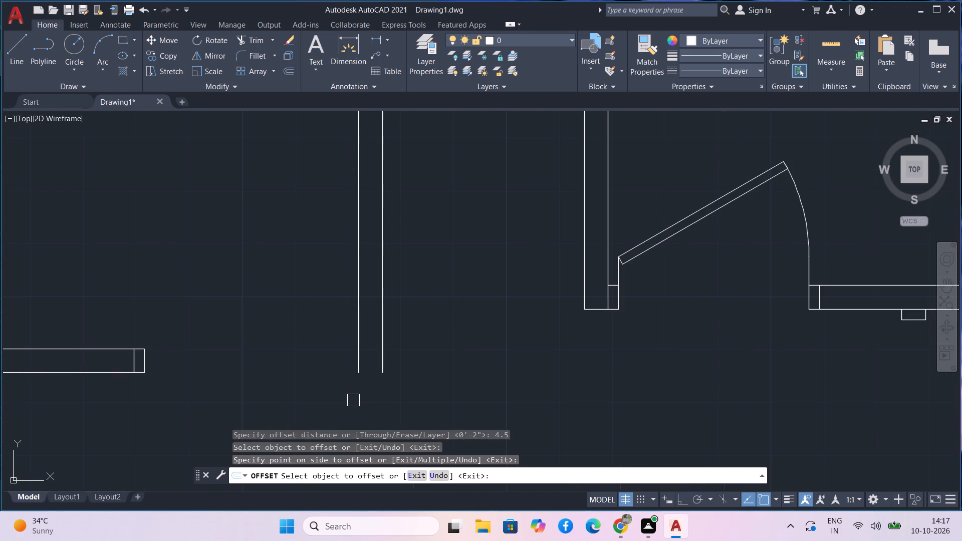
{"action": "key", "text": "Escape"}
Draw a line closing the vertical partition's bottom end between its left and right faces.
{"action": "type", "text": "l"}
{"action": "key", "text": "space"}
{"action": "scroll", "coordinate": [358, 376], "scroll_direction": "up", "scroll_amount": 2}
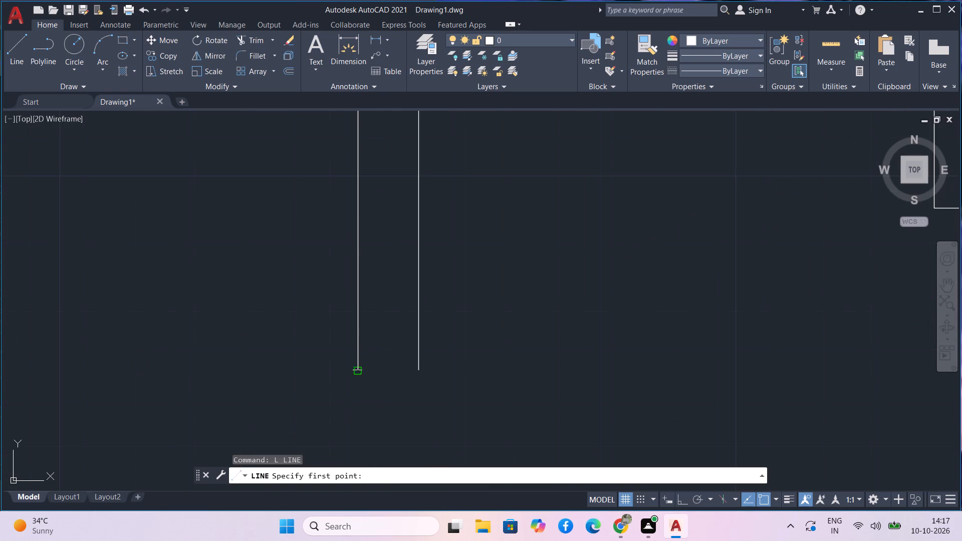
{"action": "left_click", "coordinate": [356, 373]}
{"action": "left_click", "coordinate": [418, 369]}
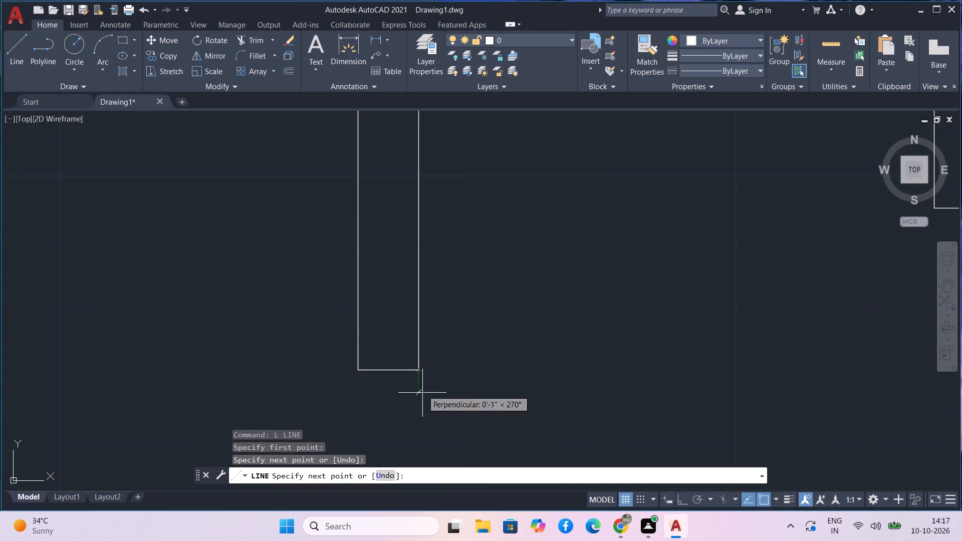
{"action": "key", "text": "Escape"}
Copy the spare door block outside the plan to the upper corner of the horizontal partition's jamb at the upper-left room's opening.
{"action": "scroll", "coordinate": [416, 405], "scroll_direction": "down", "scroll_amount": 2}
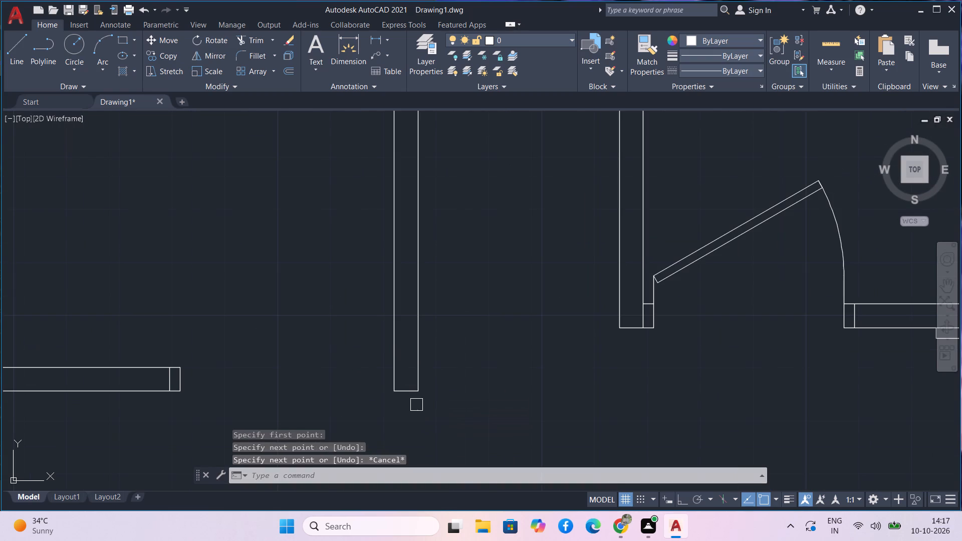
{"action": "middle_click_drag", "start_coordinate": [435, 370], "coordinate": [417, 394]}
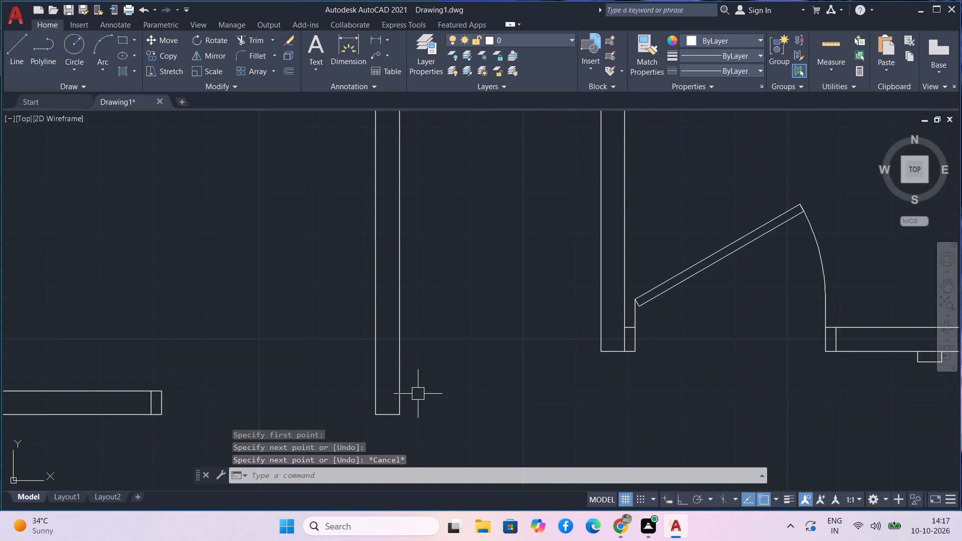
{"action": "scroll", "coordinate": [418, 394], "scroll_direction": "down", "scroll_amount": 1}
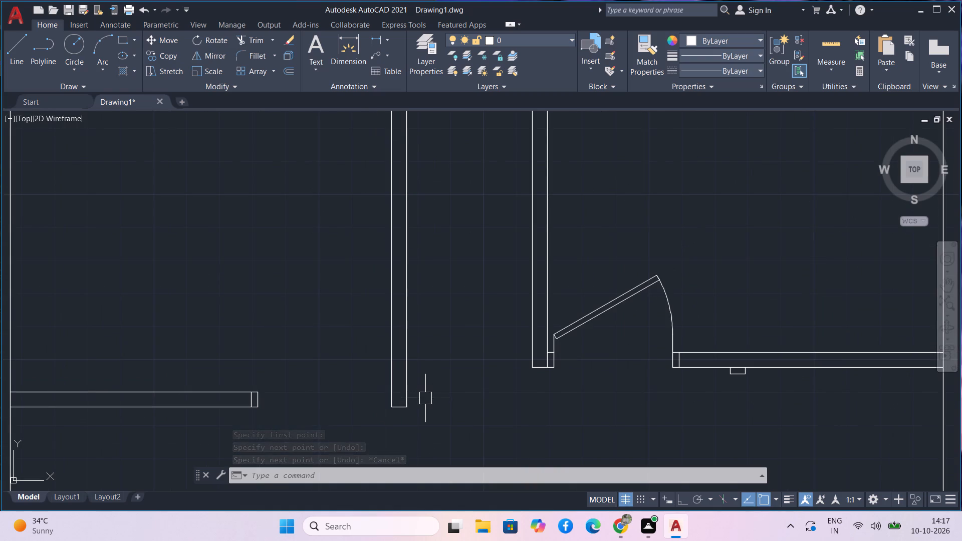
{"action": "scroll", "coordinate": [424, 402], "scroll_direction": "down", "scroll_amount": 3}
{"action": "key", "text": "Escape"}
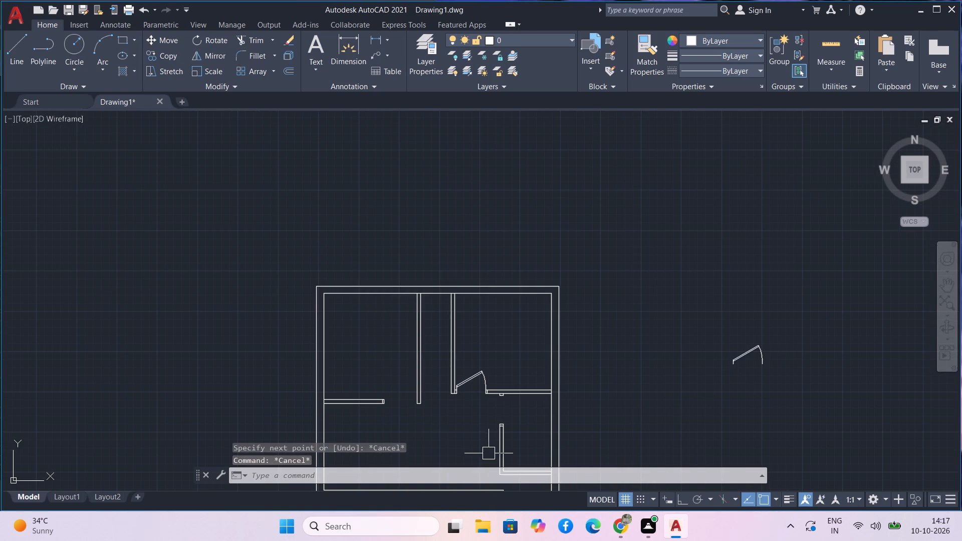
{"action": "middle_click_drag", "start_coordinate": [493, 421], "coordinate": [407, 310]}
{"action": "left_click_drag", "start_coordinate": [689, 302], "coordinate": [670, 266]}
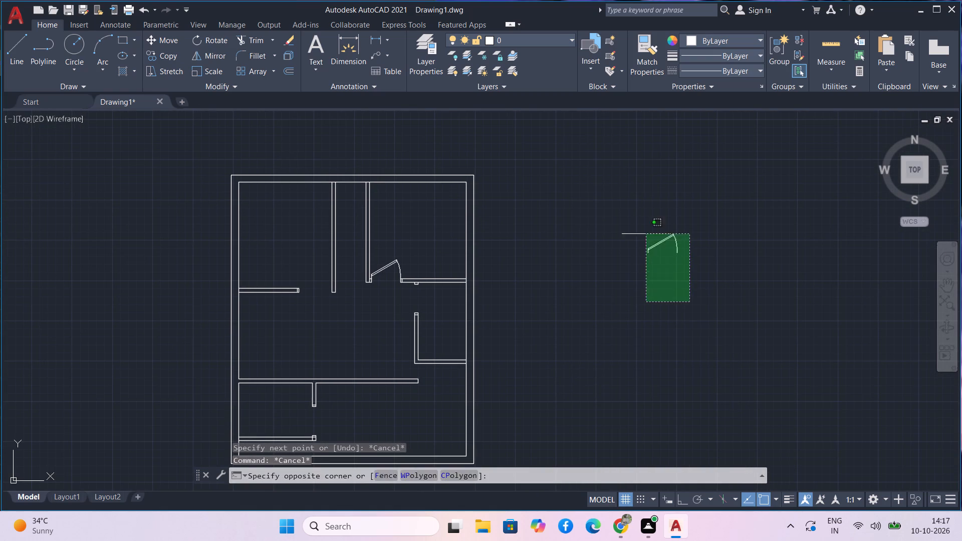
{"action": "left_click", "coordinate": [641, 226]}
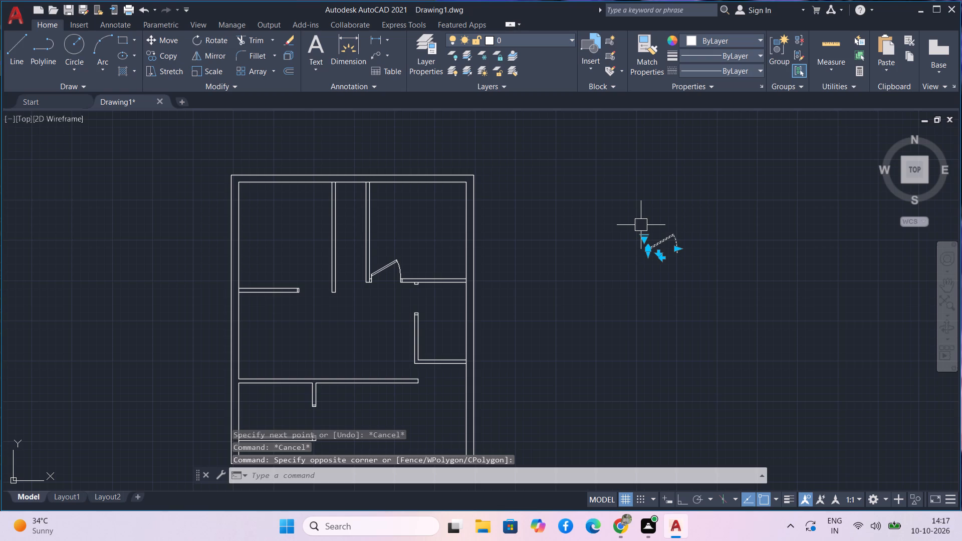
{"action": "type", "text": "co"}
{"action": "key", "text": "space"}
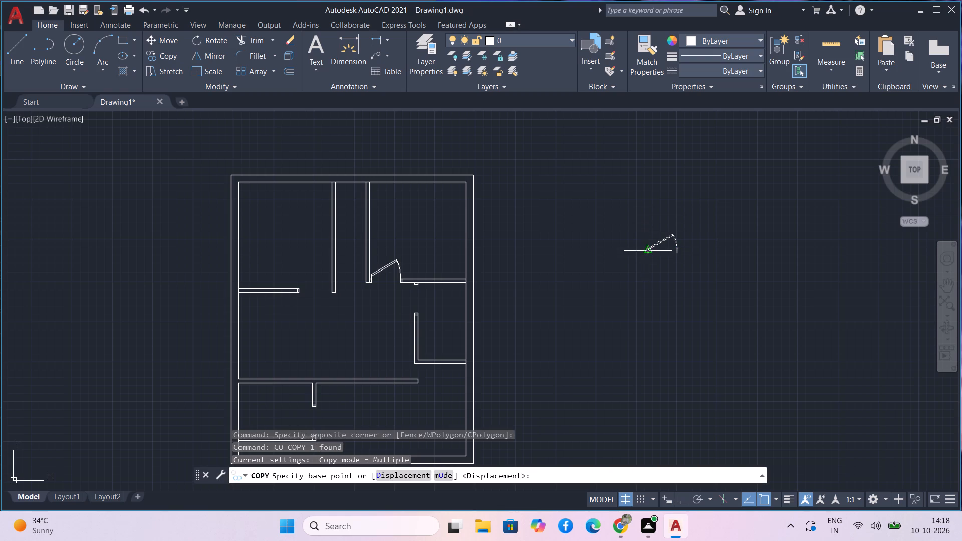
{"action": "left_click", "coordinate": [648, 256]}
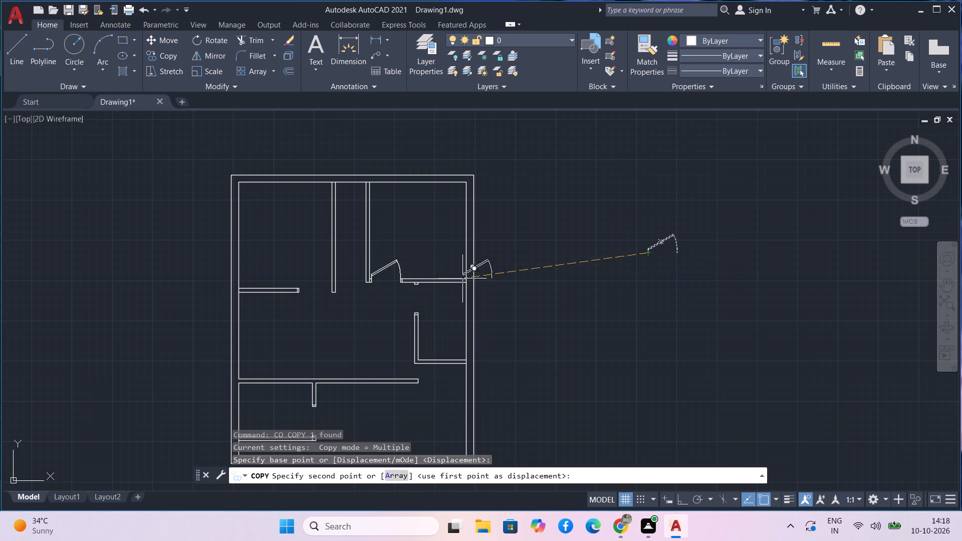
{"action": "scroll", "coordinate": [283, 290], "scroll_direction": "up", "scroll_amount": 3}
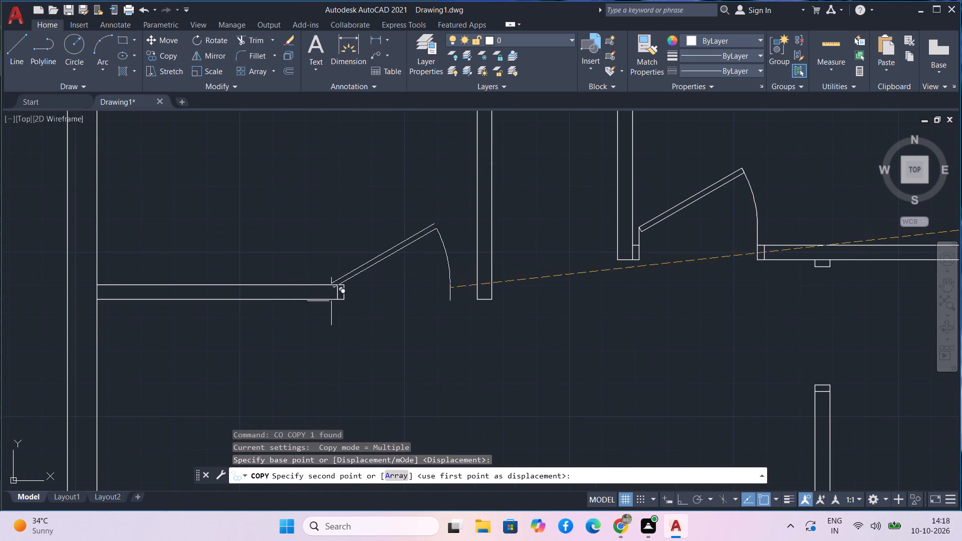
{"action": "scroll", "coordinate": [342, 286], "scroll_direction": "up", "scroll_amount": 2}
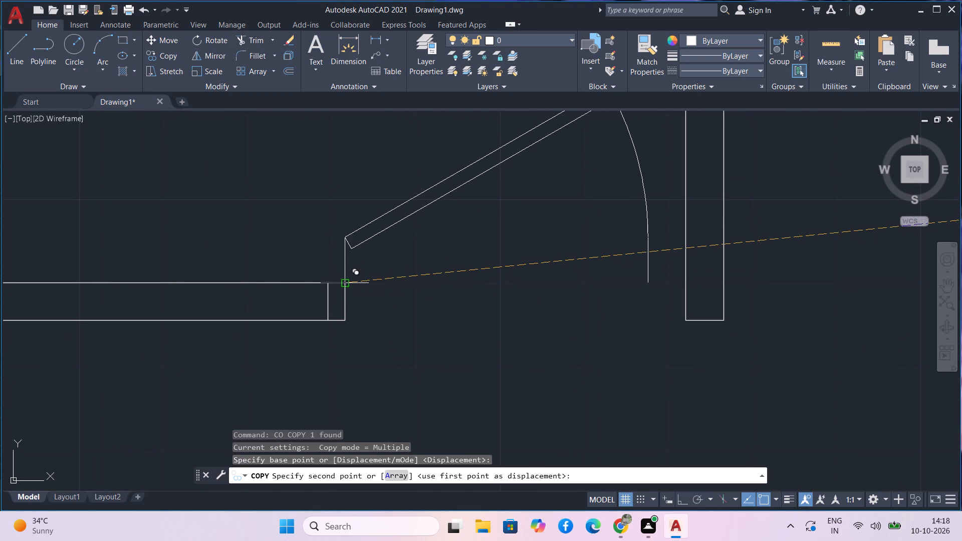
{"action": "left_click", "coordinate": [343, 283]}
{"action": "scroll", "coordinate": [397, 309], "scroll_direction": "down", "scroll_amount": 2}
{"action": "key", "text": "Escape"}
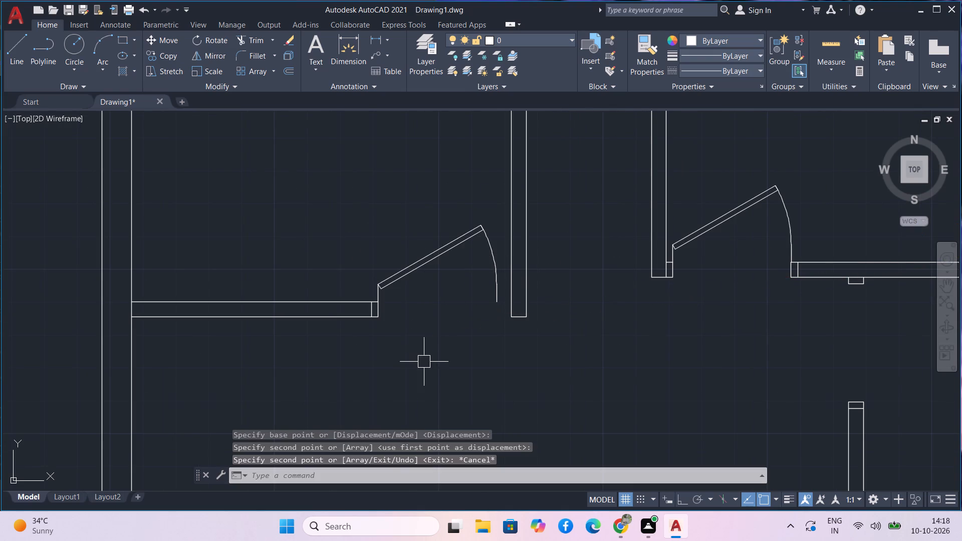
Flip the copied door horizontally so its hinge side faces the vertical partition.
{"action": "left_click", "coordinate": [422, 257]}
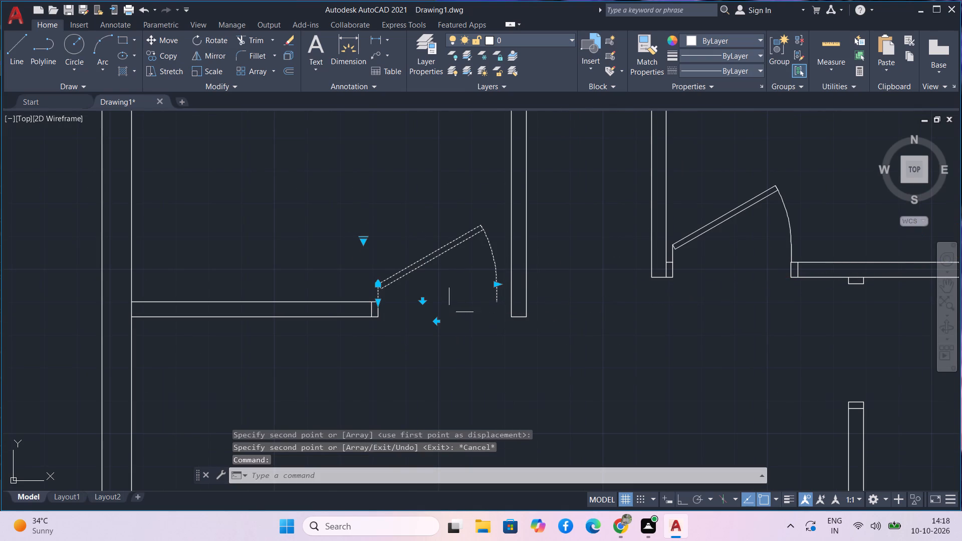
{"action": "left_click", "coordinate": [437, 321]}
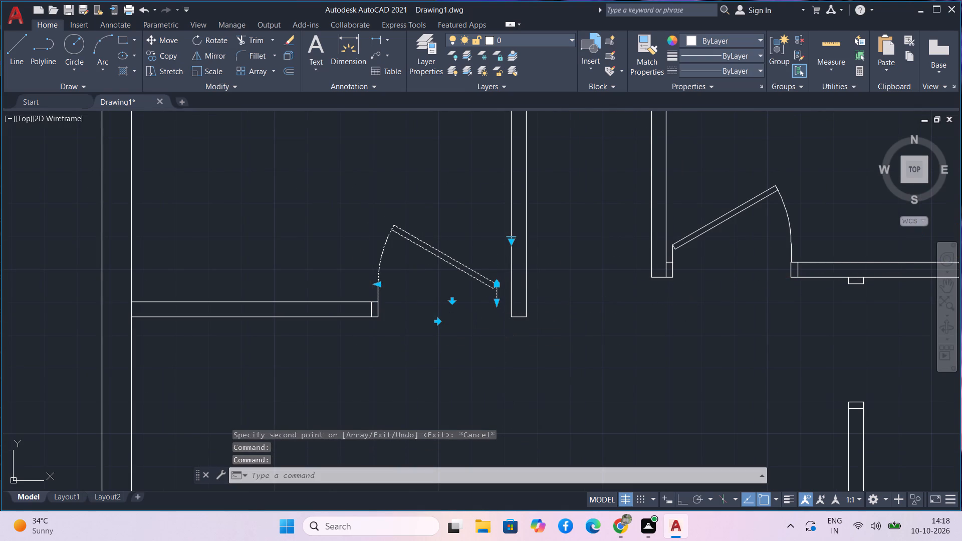
{"action": "key", "text": "Escape"}
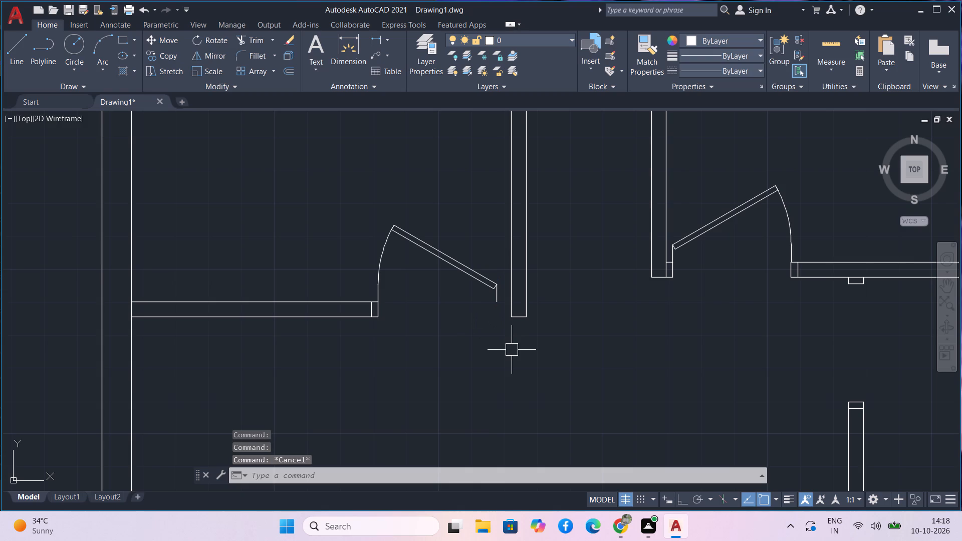
Draw lines from the left vertical partition's bottom-left corner about 5" toward the door and up to the door's hinge jamb line, with Ortho on.
{"action": "type", "text": "l"}
{"action": "key", "text": "space"}
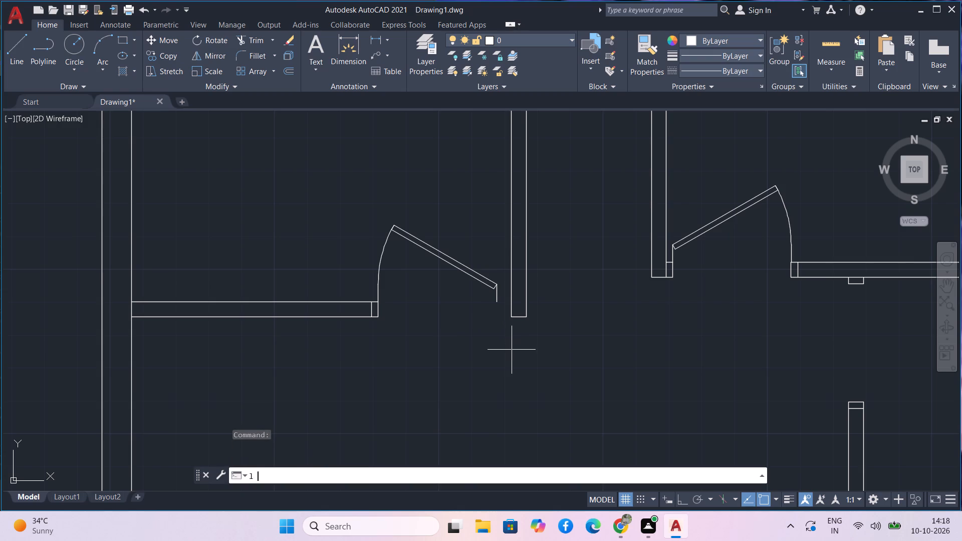
{"action": "scroll", "coordinate": [509, 339], "scroll_direction": "up", "scroll_amount": 1}
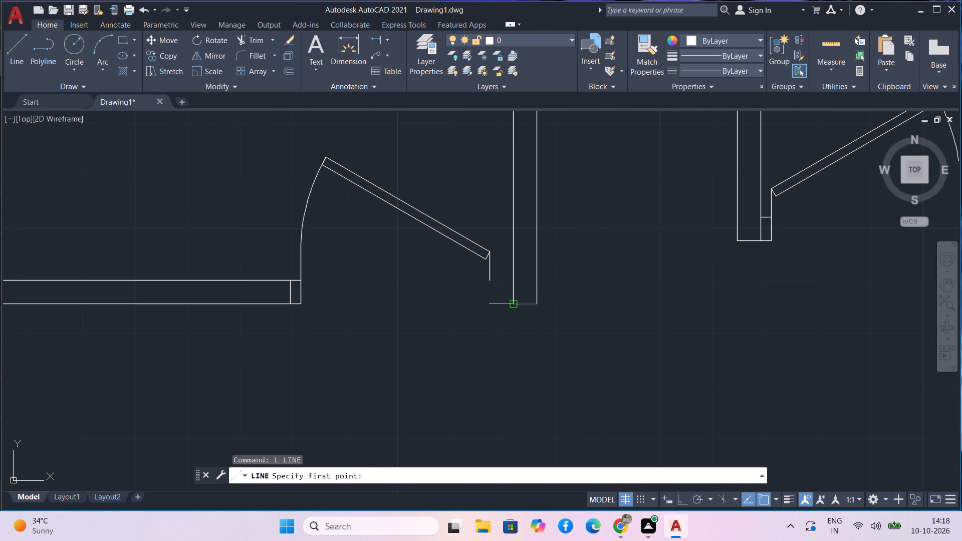
{"action": "left_click", "coordinate": [512, 302]}
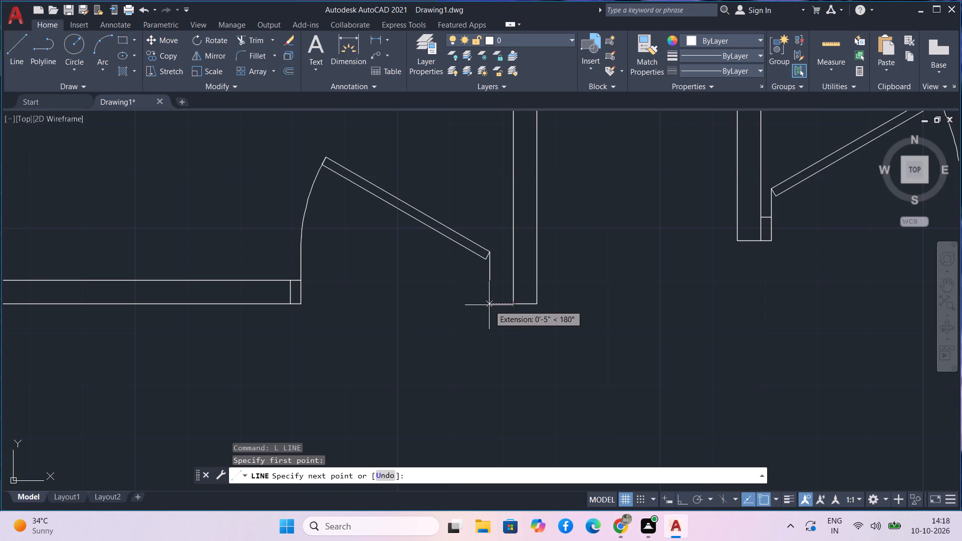
{"action": "scroll", "coordinate": [489, 305], "scroll_direction": "up", "scroll_amount": 3}
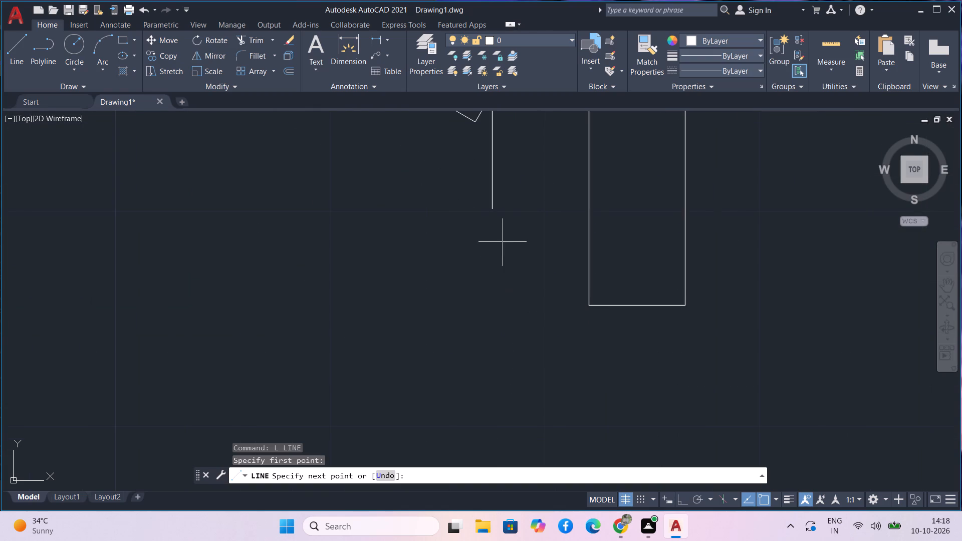
{"action": "key", "text": "F8"}
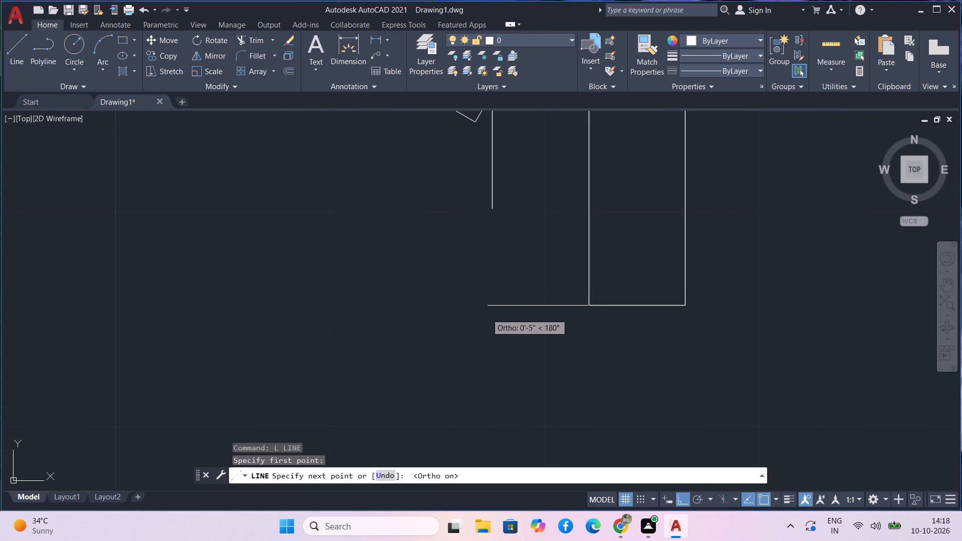
{"action": "left_click", "coordinate": [492, 228]}
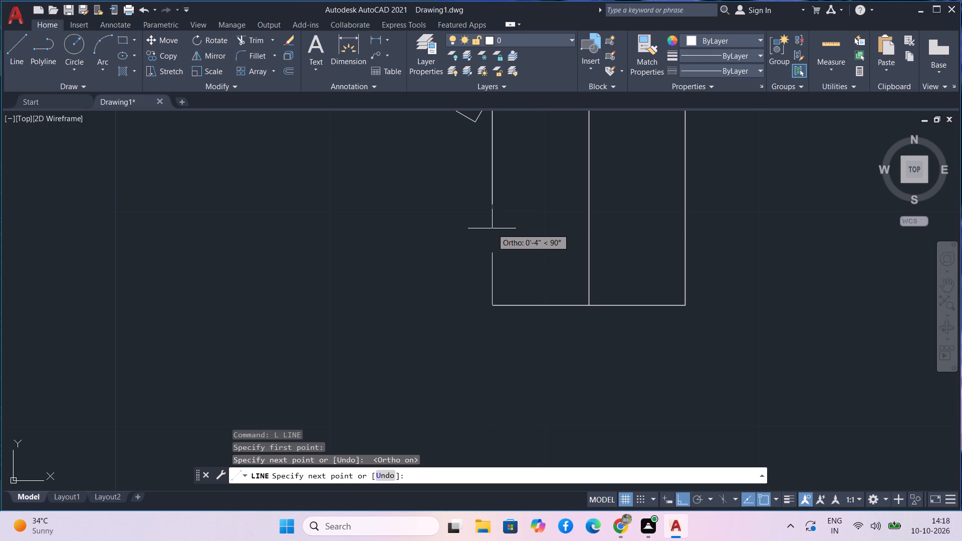
{"action": "left_click", "coordinate": [493, 202]}
{"action": "key", "text": "F1"}
{"action": "key", "text": "Escape"}
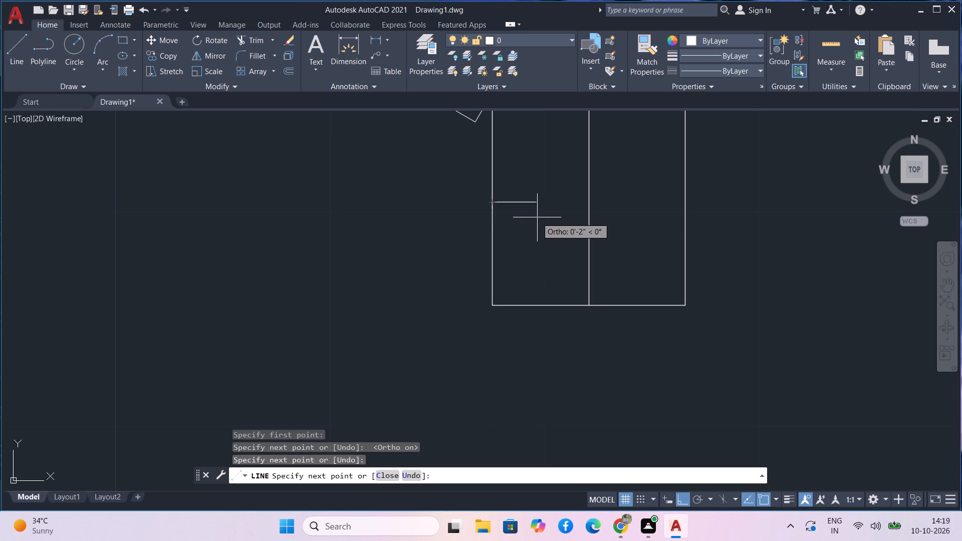
{"action": "key", "text": "Escape"}
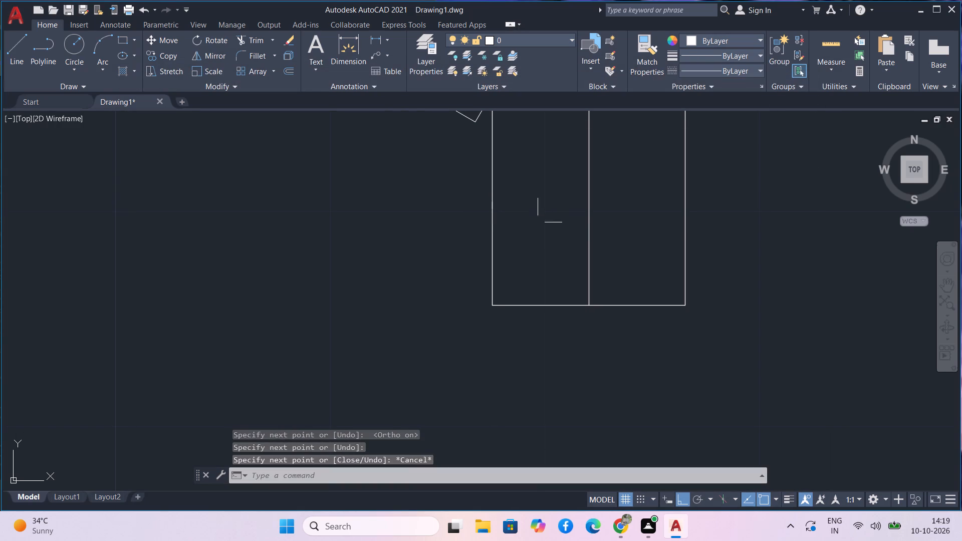
{"action": "scroll", "coordinate": [540, 230], "scroll_direction": "down", "scroll_amount": 2}
{"action": "middle_click_drag", "start_coordinate": [540, 230], "coordinate": [543, 287]}
{"action": "scroll", "coordinate": [543, 287], "scroll_direction": "down", "scroll_amount": 1}
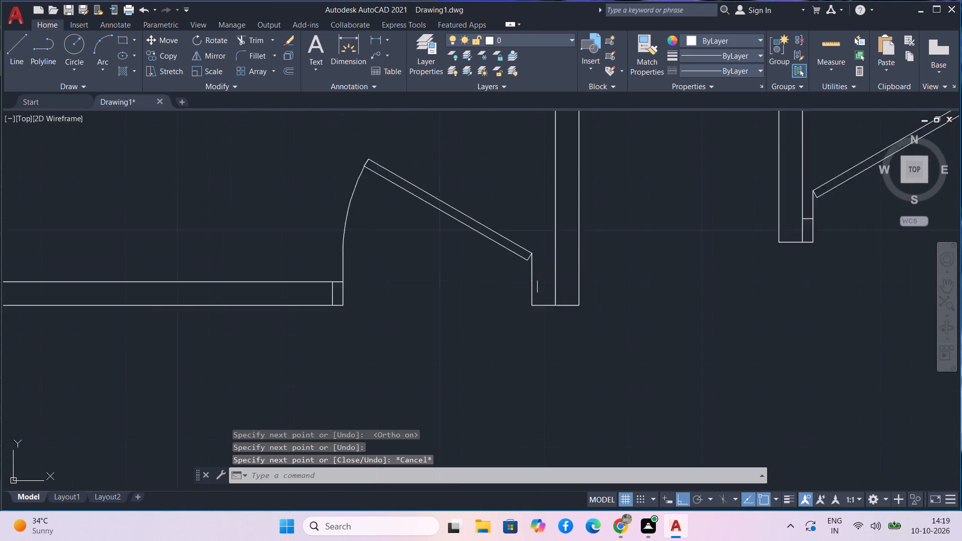
{"action": "scroll", "coordinate": [543, 287], "scroll_direction": "down", "scroll_amount": 1}
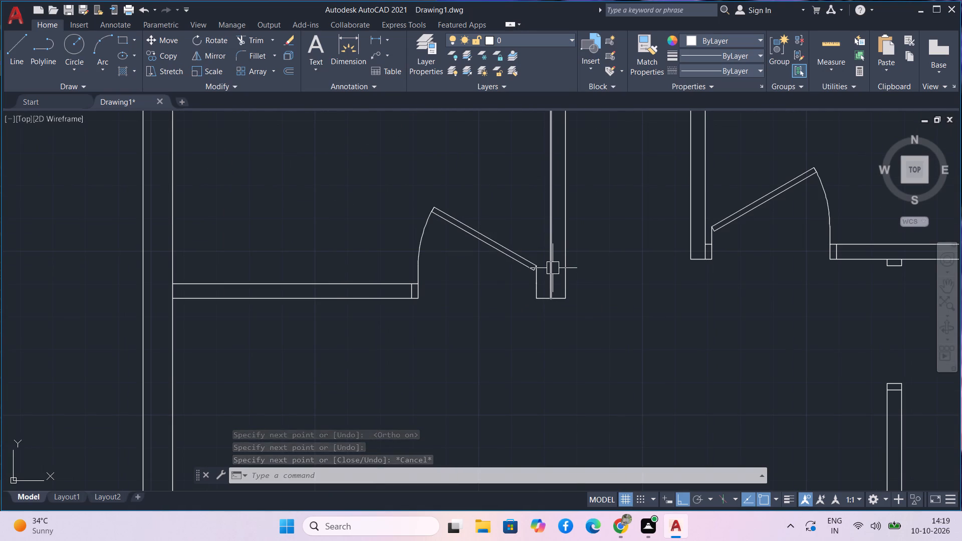
Draw a horizontal line from the upper-left room door's hinge corner to the left face of the vertical partition, closing the jamb.
{"action": "type", "text": "l"}
{"action": "key", "text": "space"}
{"action": "scroll", "coordinate": [551, 268], "scroll_direction": "up", "scroll_amount": 2}
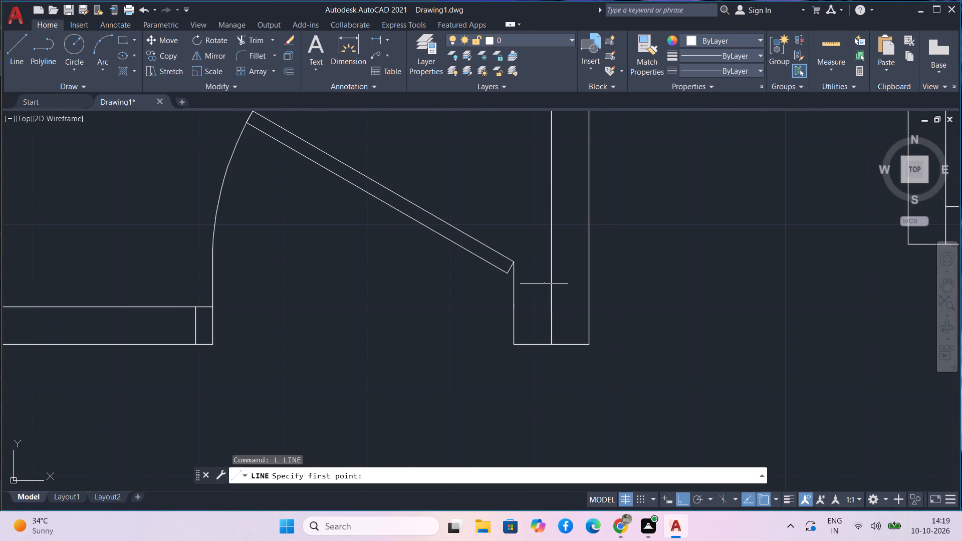
{"action": "scroll", "coordinate": [515, 262], "scroll_direction": "up", "scroll_amount": 2}
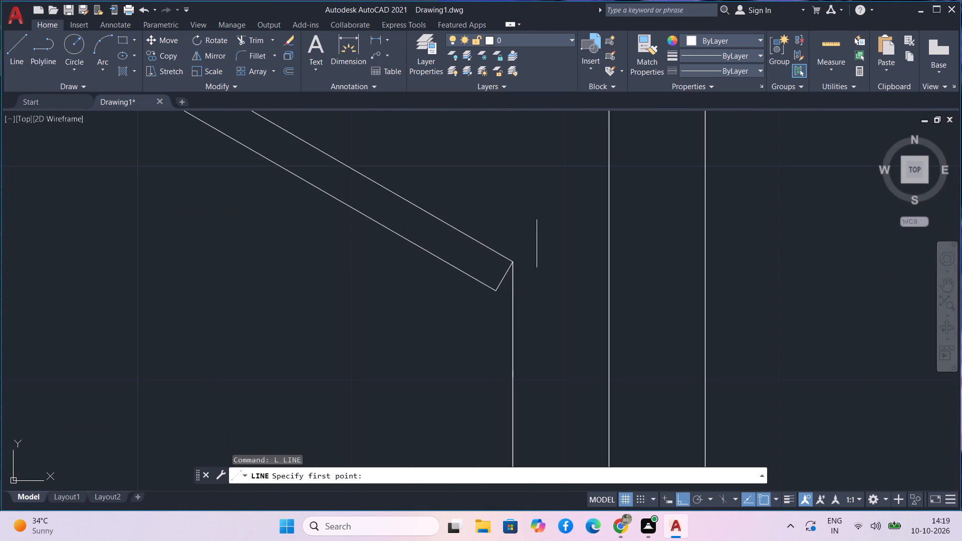
{"action": "left_click", "coordinate": [512, 263]}
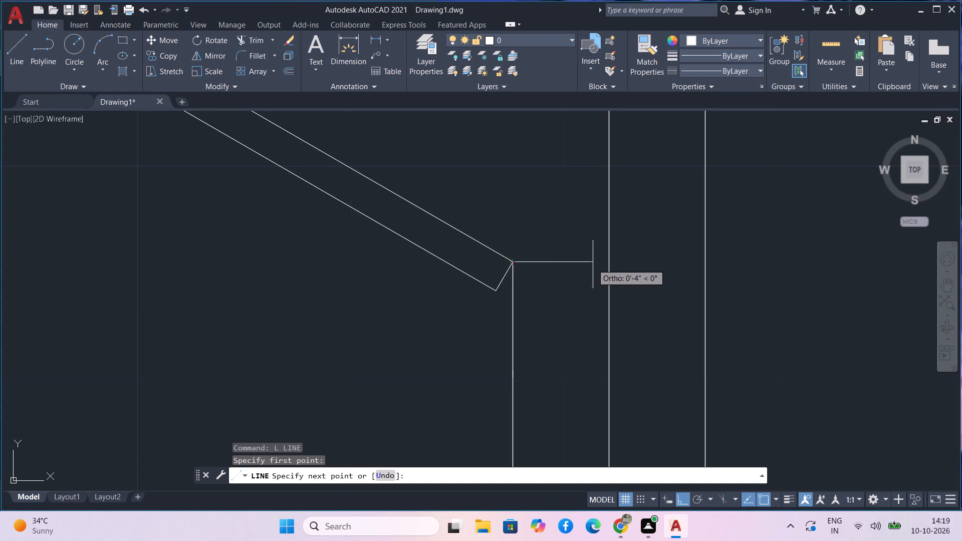
{"action": "scroll", "coordinate": [611, 267], "scroll_direction": "up", "scroll_amount": 3}
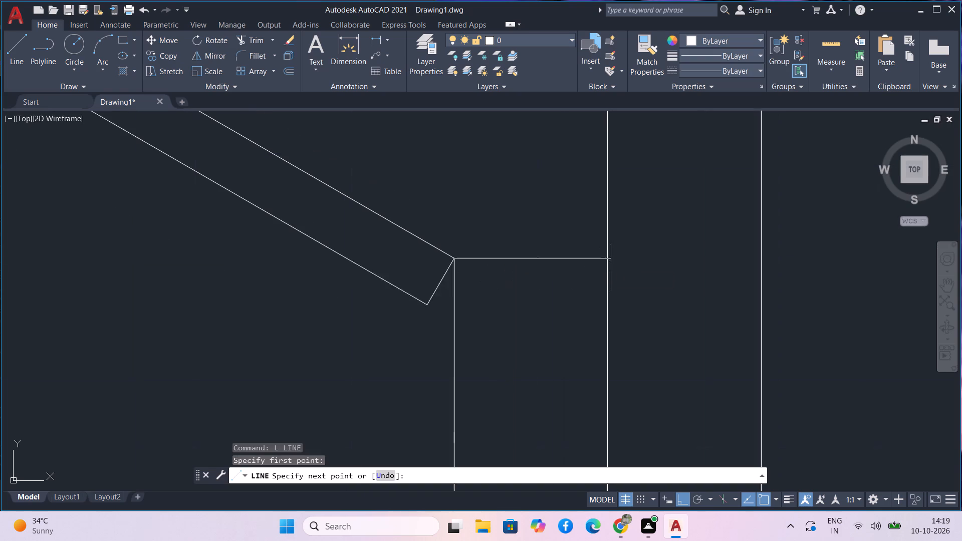
{"action": "left_click", "coordinate": [607, 252]}
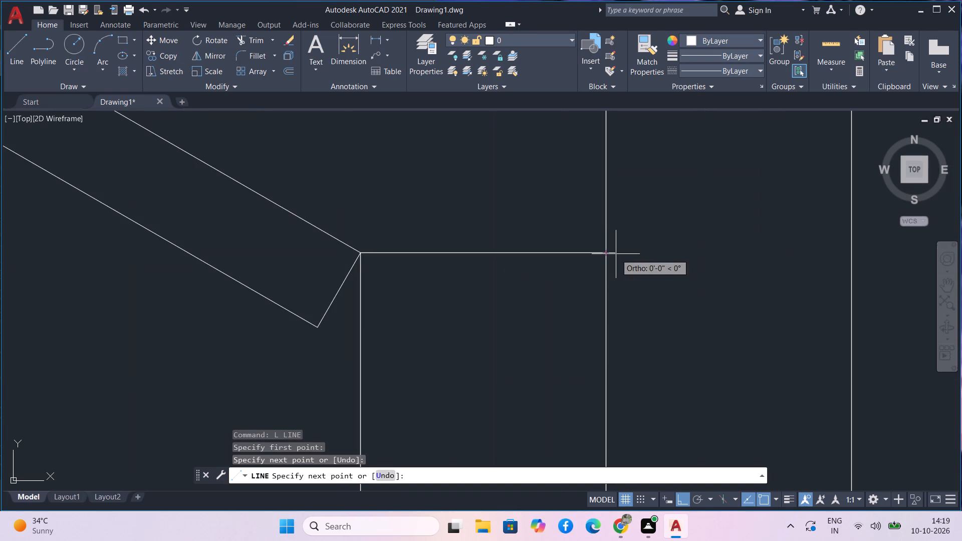
{"action": "key", "text": "Escape"}
{"action": "scroll", "coordinate": [645, 388], "scroll_direction": "down", "scroll_amount": 5}
{"action": "middle_click_drag", "start_coordinate": [659, 430], "coordinate": [646, 430]}
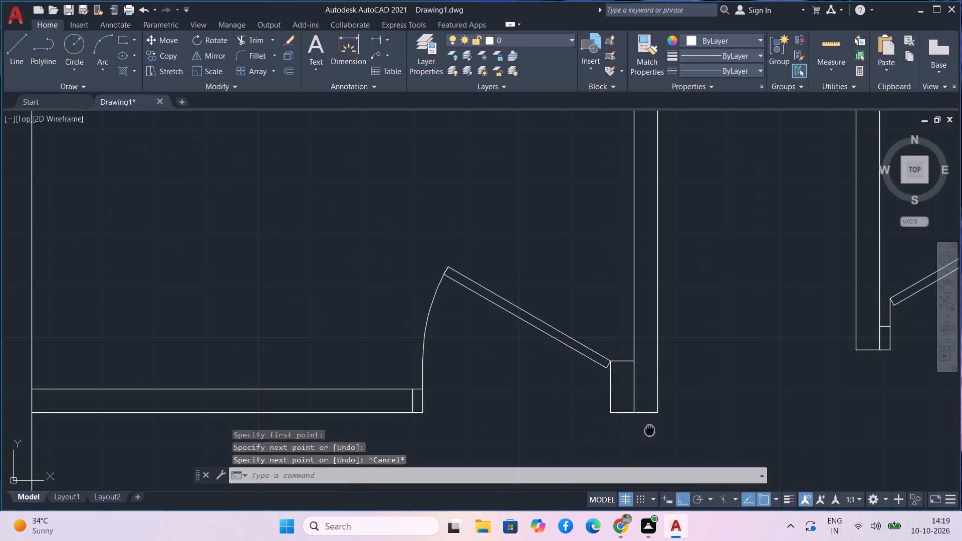
{"action": "middle_click_drag", "start_coordinate": [646, 430], "coordinate": [606, 409]}
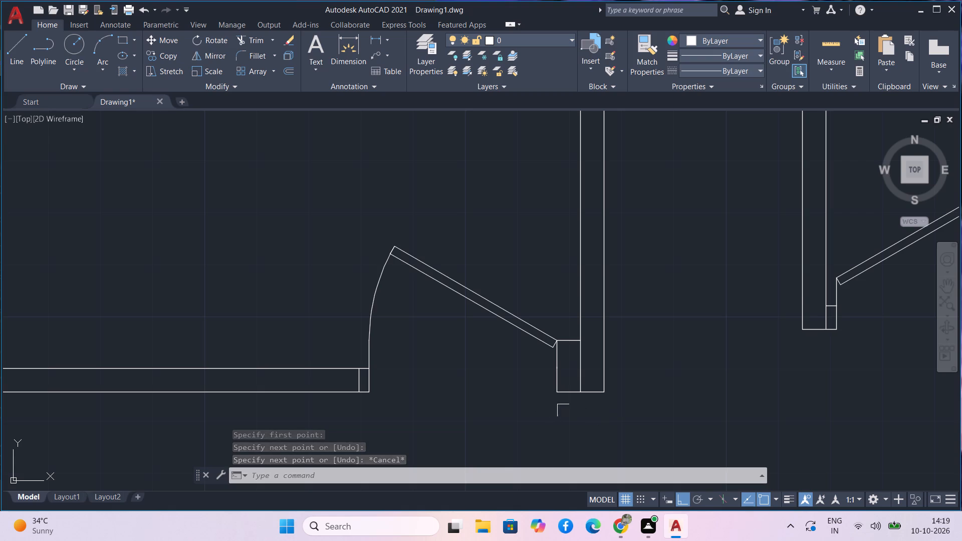
{"action": "scroll", "coordinate": [568, 413], "scroll_direction": "down", "scroll_amount": 2}
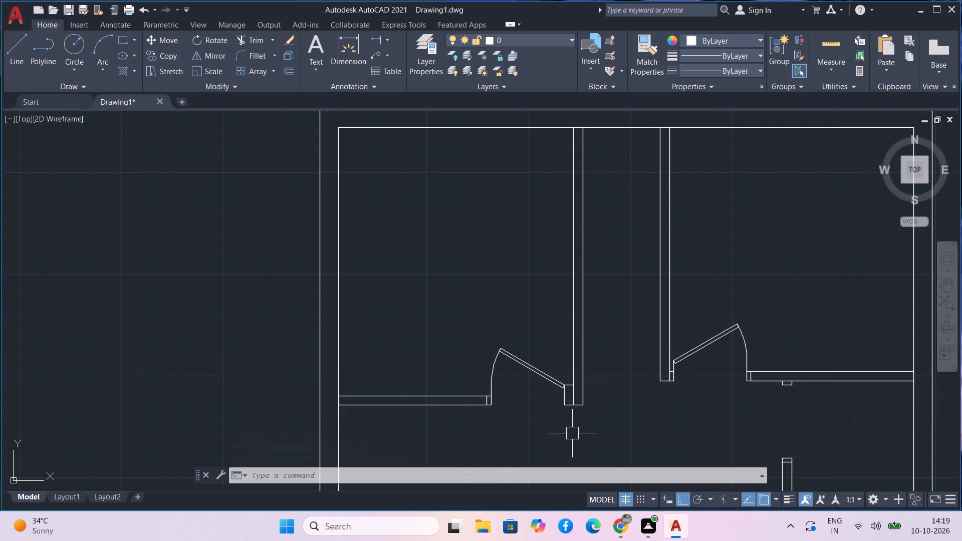
{"action": "key", "text": "Escape"}
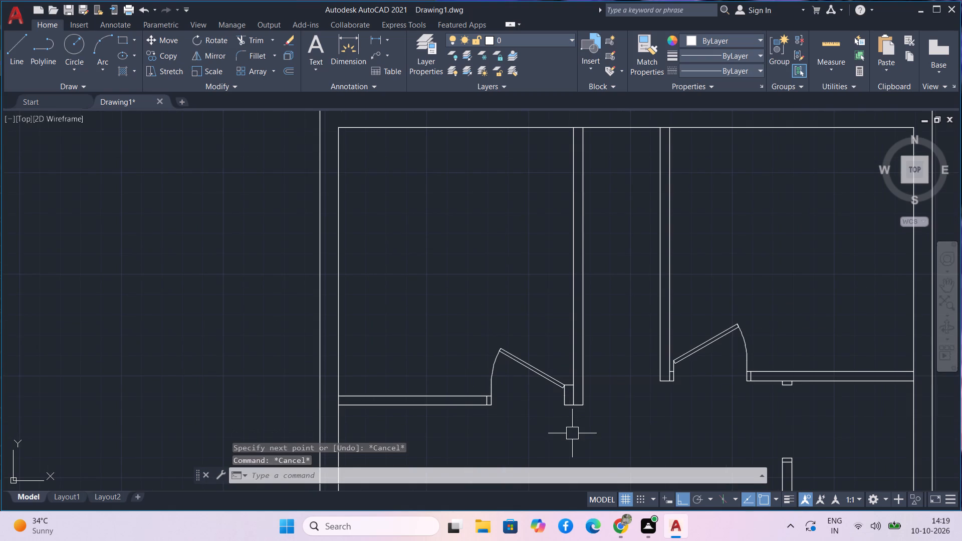
Trim the partition's left-face segment inside the new jamb beside the upper-left room's door.
{"action": "type", "text": "tr"}
{"action": "key", "text": "space"}
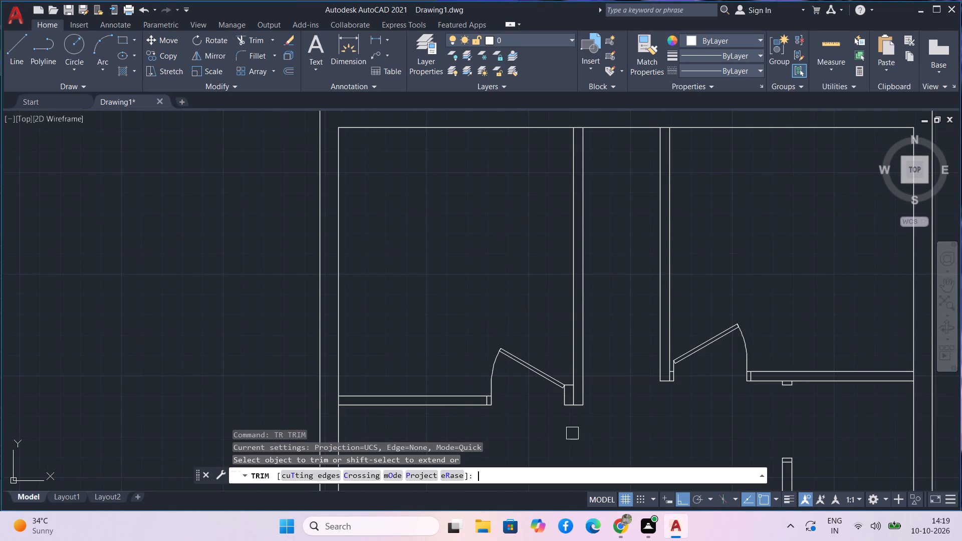
{"action": "scroll", "coordinate": [572, 395], "scroll_direction": "up", "scroll_amount": 3}
{"action": "left_click", "coordinate": [574, 395]}
{"action": "scroll", "coordinate": [574, 395], "scroll_direction": "down", "scroll_amount": 2}
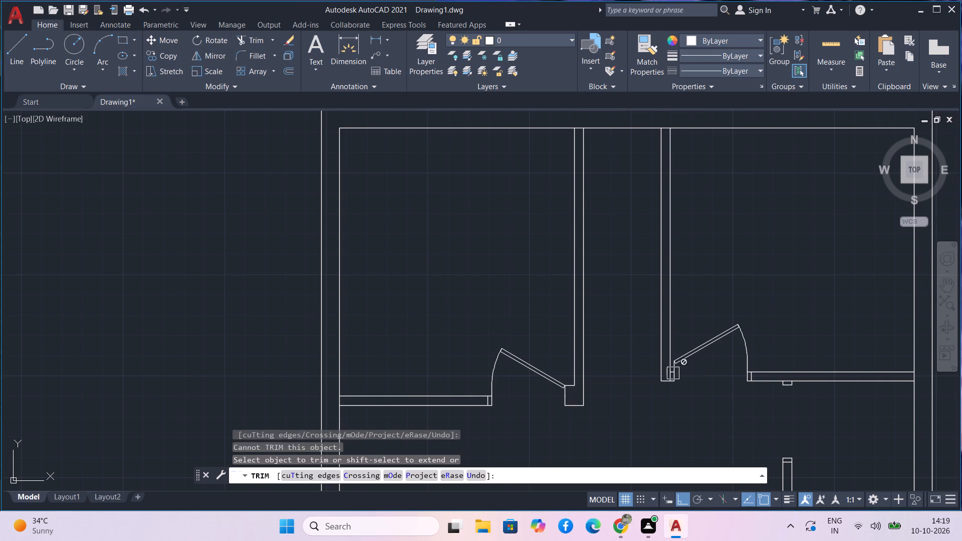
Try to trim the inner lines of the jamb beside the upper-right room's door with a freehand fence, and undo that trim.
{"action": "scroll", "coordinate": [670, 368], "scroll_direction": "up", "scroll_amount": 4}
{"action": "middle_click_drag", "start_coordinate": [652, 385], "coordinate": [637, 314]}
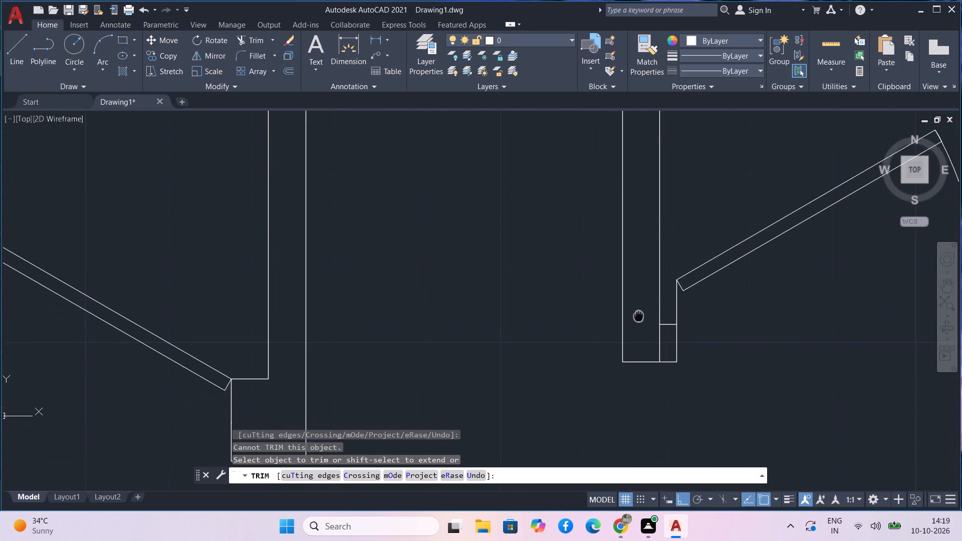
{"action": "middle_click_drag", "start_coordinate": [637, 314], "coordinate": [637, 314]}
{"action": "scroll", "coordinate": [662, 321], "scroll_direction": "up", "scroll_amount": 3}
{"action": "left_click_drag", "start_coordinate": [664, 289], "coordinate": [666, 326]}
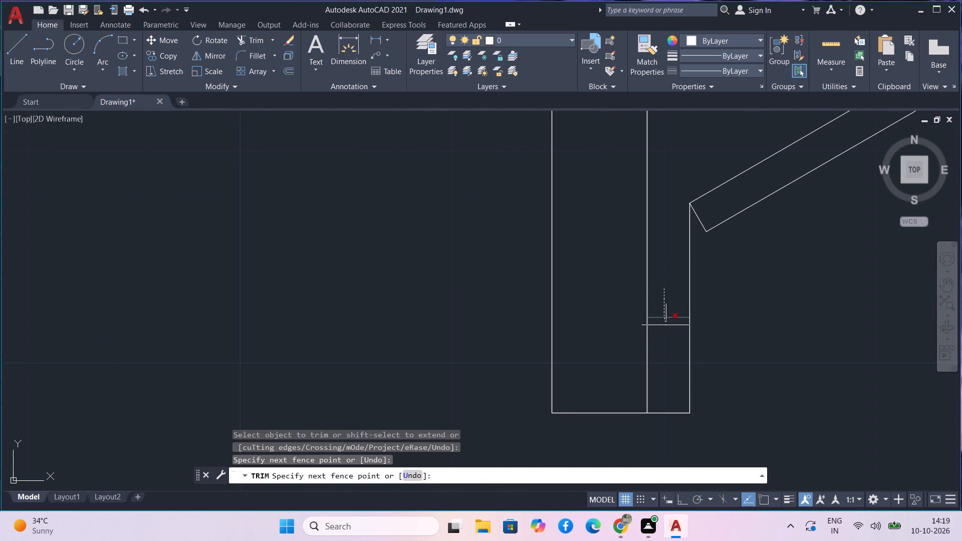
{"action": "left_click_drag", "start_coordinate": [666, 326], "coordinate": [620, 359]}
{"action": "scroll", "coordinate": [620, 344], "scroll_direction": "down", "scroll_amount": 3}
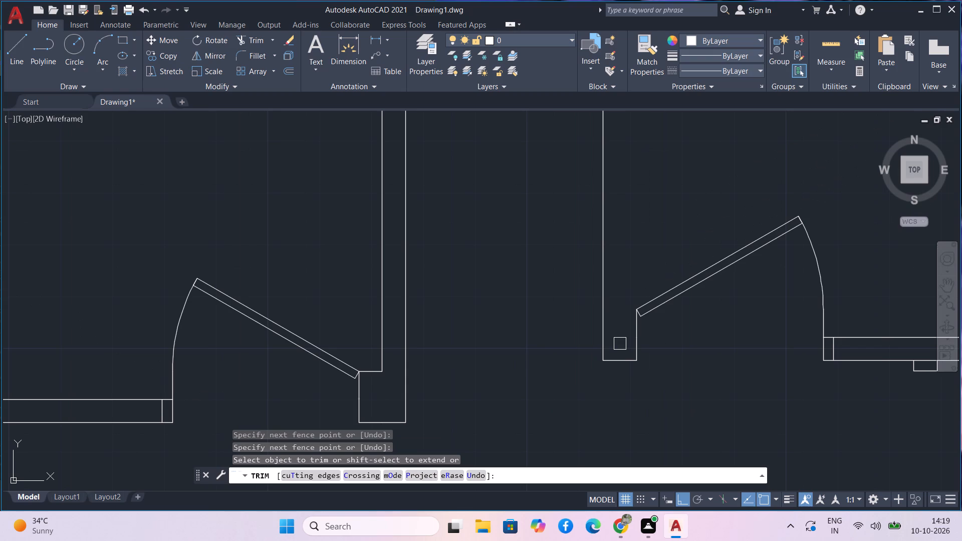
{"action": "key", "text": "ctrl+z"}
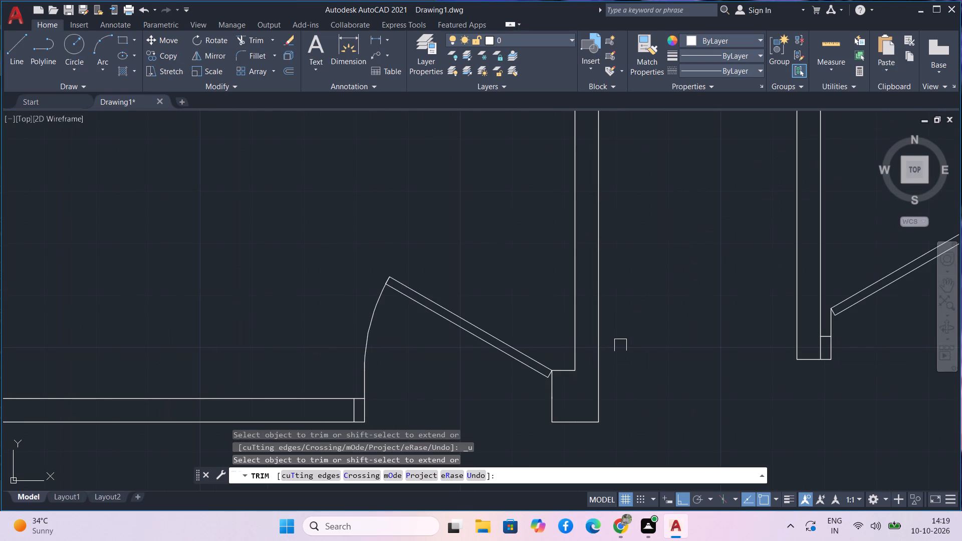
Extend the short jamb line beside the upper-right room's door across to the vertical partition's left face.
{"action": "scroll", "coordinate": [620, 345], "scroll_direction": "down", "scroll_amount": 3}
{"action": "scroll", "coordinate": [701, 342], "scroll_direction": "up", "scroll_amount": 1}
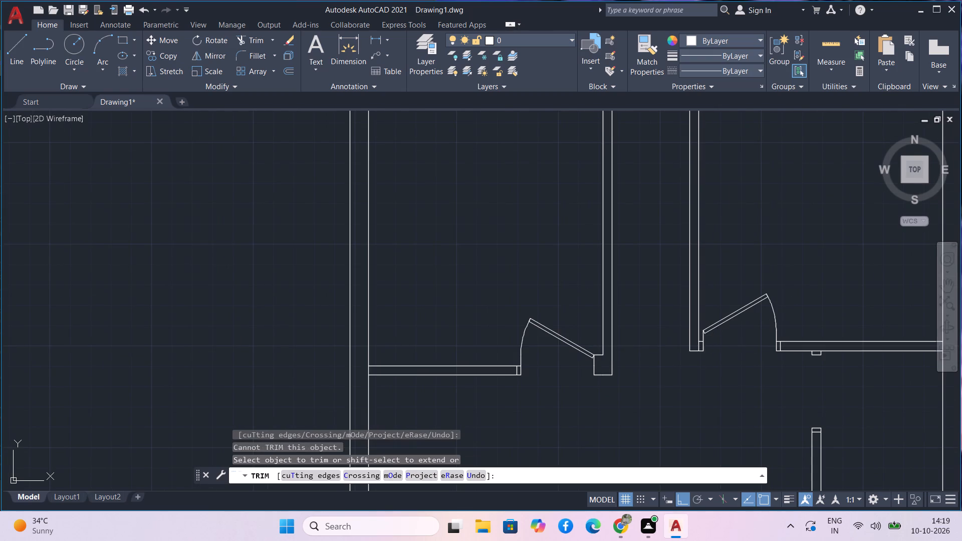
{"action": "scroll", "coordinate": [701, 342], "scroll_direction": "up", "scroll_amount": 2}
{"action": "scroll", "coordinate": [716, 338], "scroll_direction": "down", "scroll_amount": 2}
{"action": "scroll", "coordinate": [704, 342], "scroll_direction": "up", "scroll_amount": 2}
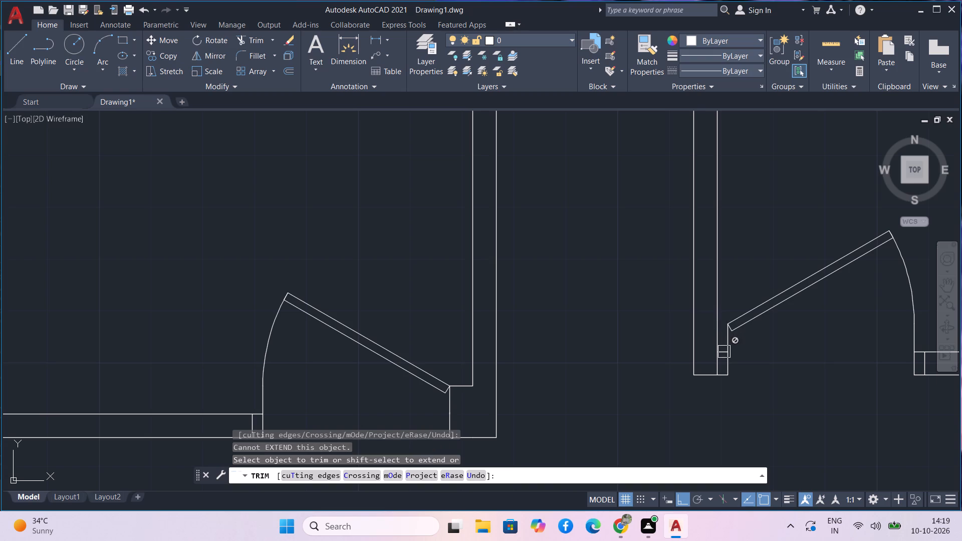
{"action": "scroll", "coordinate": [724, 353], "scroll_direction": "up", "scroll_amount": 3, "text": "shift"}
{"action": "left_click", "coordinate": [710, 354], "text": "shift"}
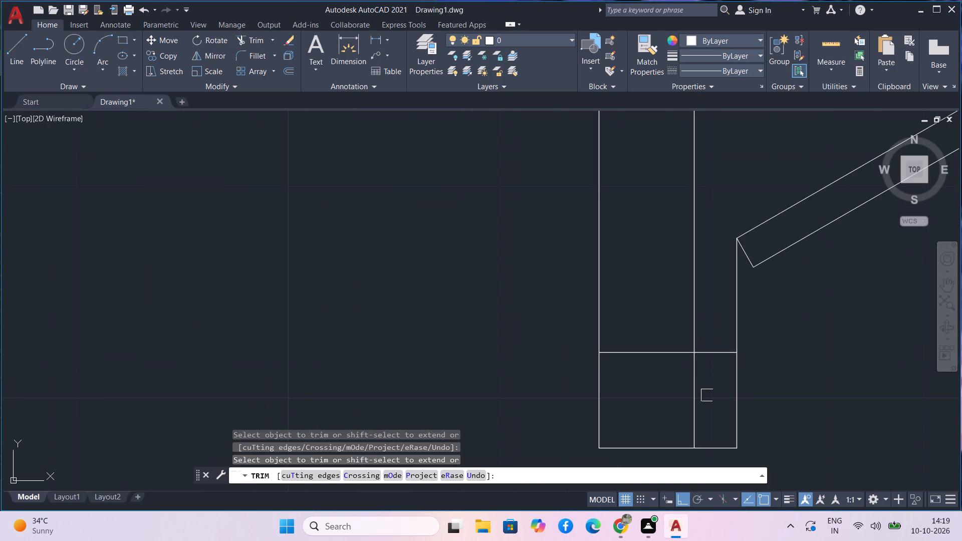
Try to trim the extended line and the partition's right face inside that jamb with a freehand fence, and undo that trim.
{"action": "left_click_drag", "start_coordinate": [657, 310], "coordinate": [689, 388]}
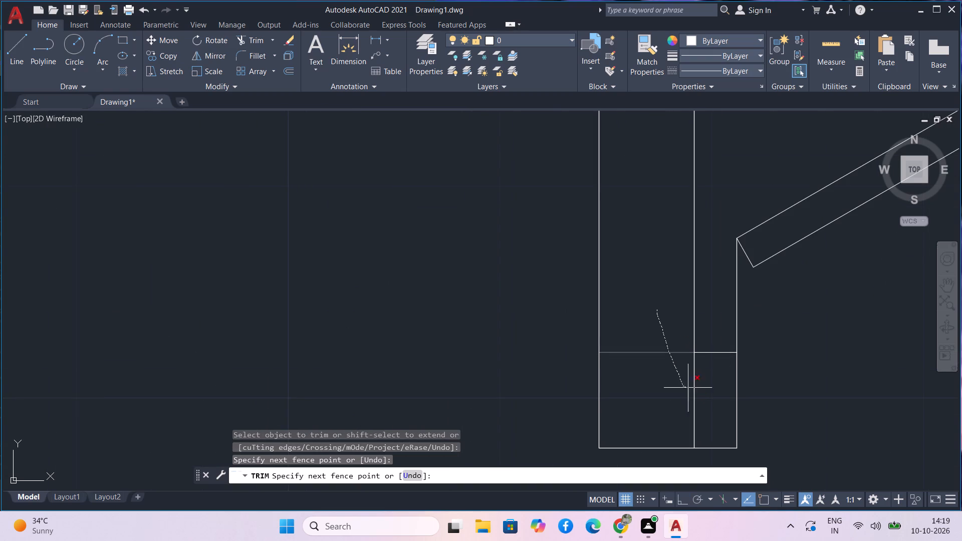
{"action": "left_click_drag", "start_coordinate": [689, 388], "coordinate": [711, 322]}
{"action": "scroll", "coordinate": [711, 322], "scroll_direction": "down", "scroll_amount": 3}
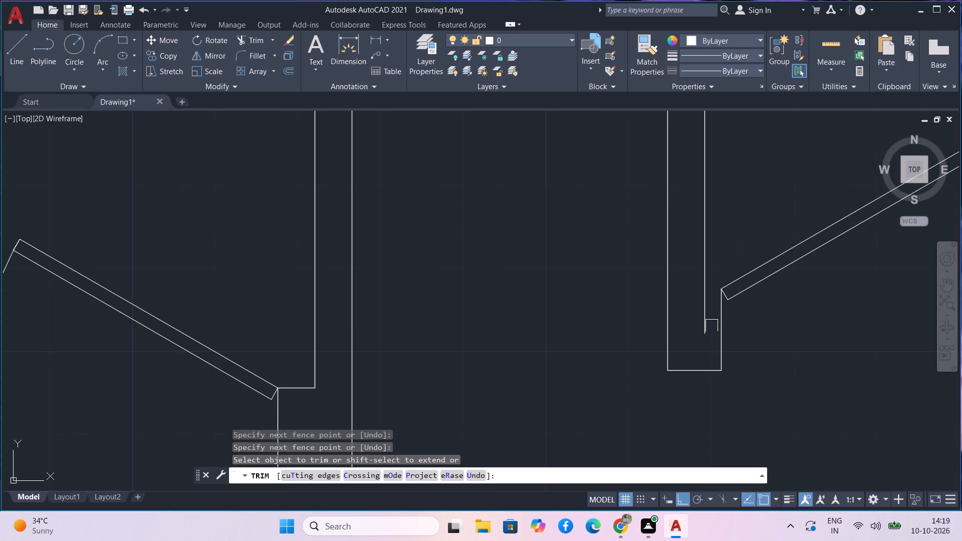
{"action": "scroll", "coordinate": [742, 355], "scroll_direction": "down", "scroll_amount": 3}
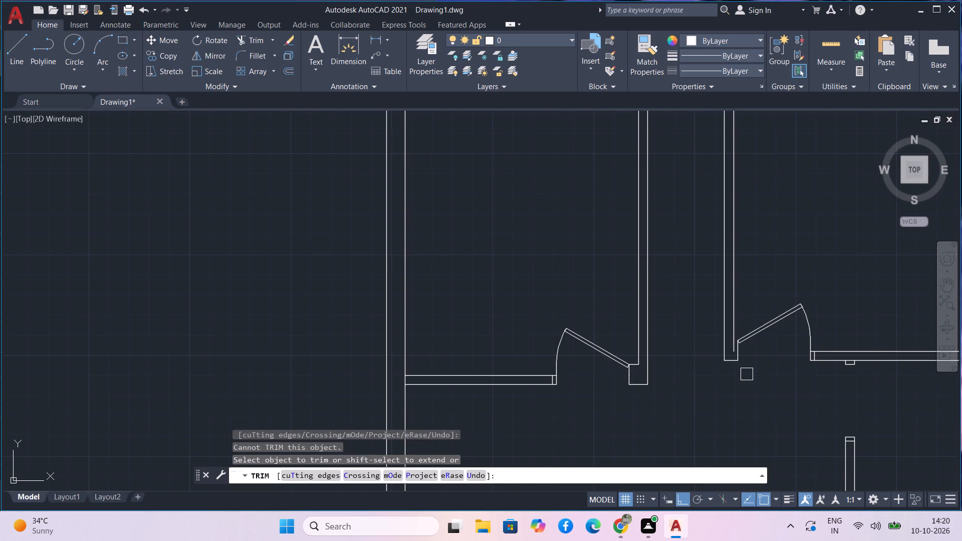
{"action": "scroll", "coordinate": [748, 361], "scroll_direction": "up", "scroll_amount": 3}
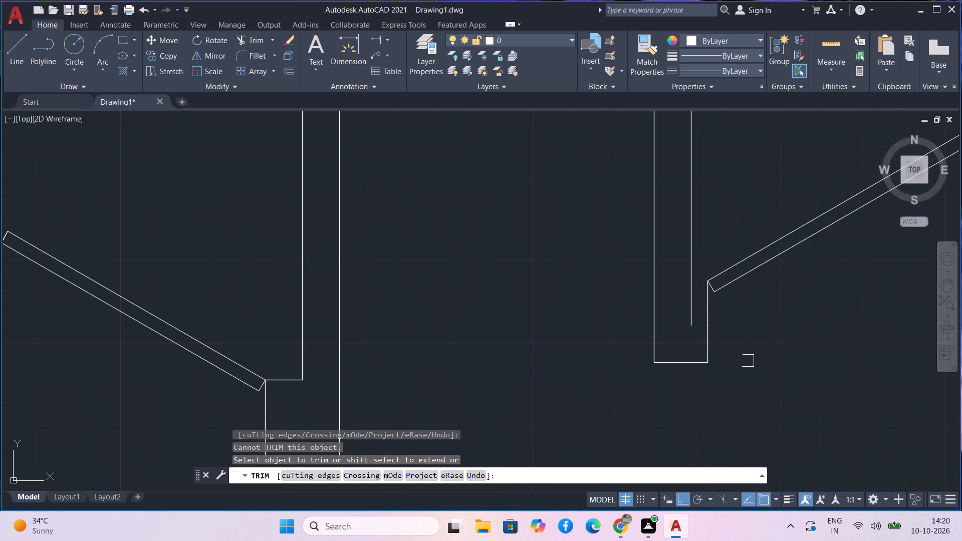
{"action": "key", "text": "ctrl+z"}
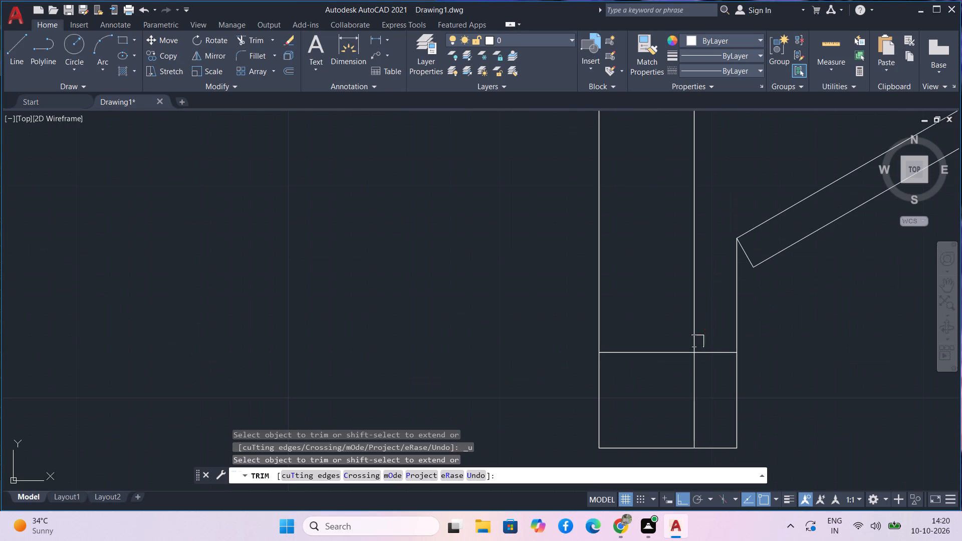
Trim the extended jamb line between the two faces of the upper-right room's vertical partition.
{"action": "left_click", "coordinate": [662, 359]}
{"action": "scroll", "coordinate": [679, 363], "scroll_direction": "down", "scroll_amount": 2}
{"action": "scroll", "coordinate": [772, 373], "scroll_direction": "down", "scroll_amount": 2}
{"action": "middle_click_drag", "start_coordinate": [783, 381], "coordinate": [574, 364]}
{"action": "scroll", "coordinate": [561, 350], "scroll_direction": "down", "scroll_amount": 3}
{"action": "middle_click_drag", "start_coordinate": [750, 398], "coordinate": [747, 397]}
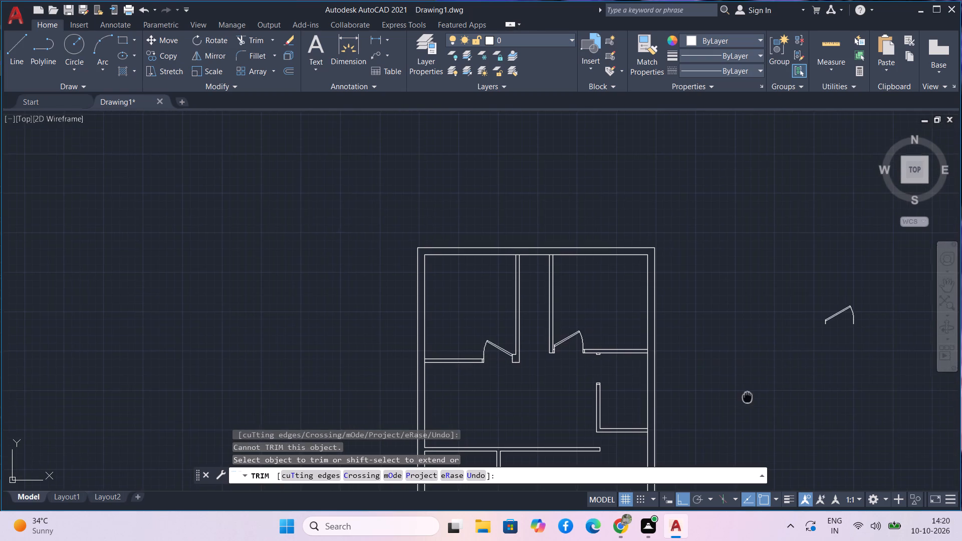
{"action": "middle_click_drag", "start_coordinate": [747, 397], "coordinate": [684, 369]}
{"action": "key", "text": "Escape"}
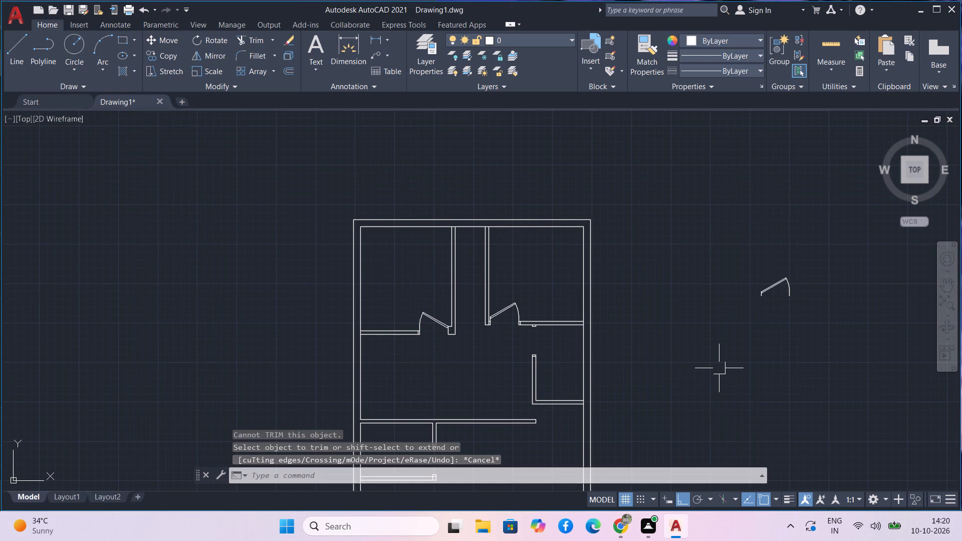
Copy the spare door block outside the plan about 8'-5" horizontally toward the building.
{"action": "type", "text": "co"}
{"action": "key", "text": "space"}
{"action": "scroll", "coordinate": [724, 369], "scroll_direction": "up", "scroll_amount": 1}
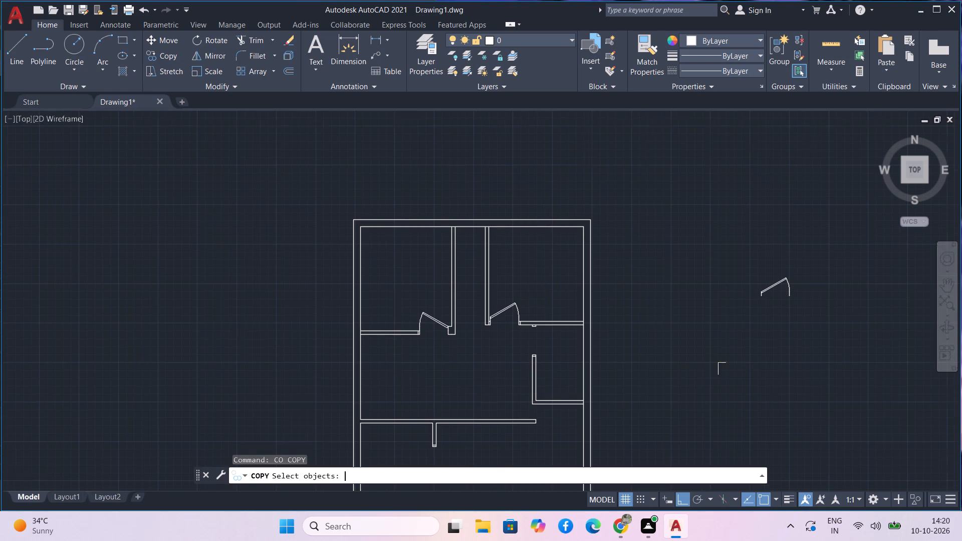
{"action": "scroll", "coordinate": [724, 369], "scroll_direction": "up", "scroll_amount": 1}
{"action": "middle_click_drag", "start_coordinate": [801, 312], "coordinate": [516, 372]}
{"action": "left_click_drag", "start_coordinate": [637, 278], "coordinate": [622, 265]}
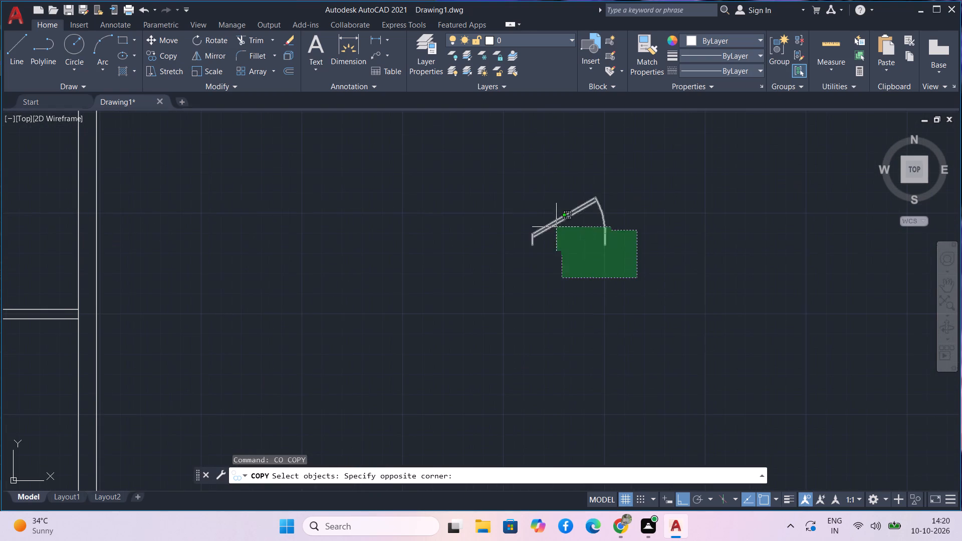
{"action": "left_click", "coordinate": [499, 190]}
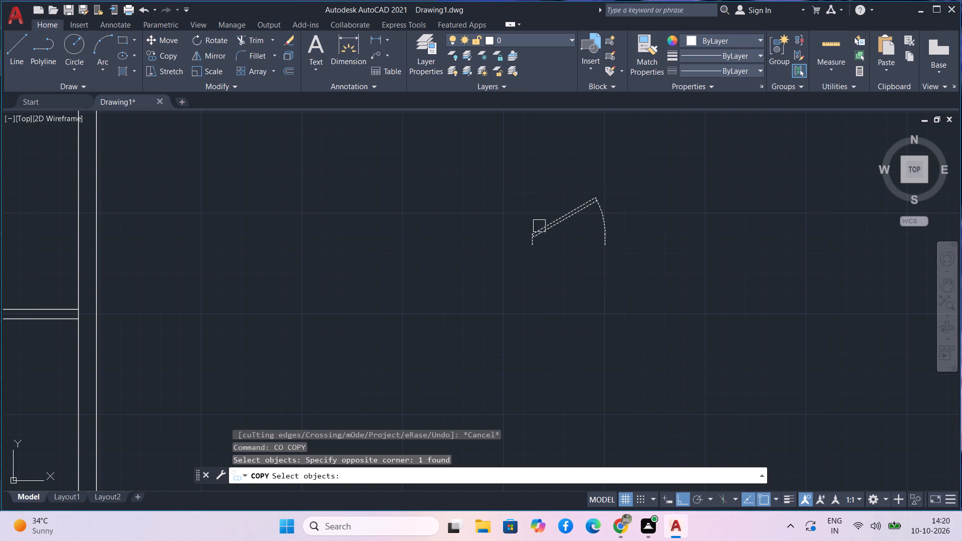
{"action": "left_click", "coordinate": [539, 226]}
{"action": "key", "text": "v"}
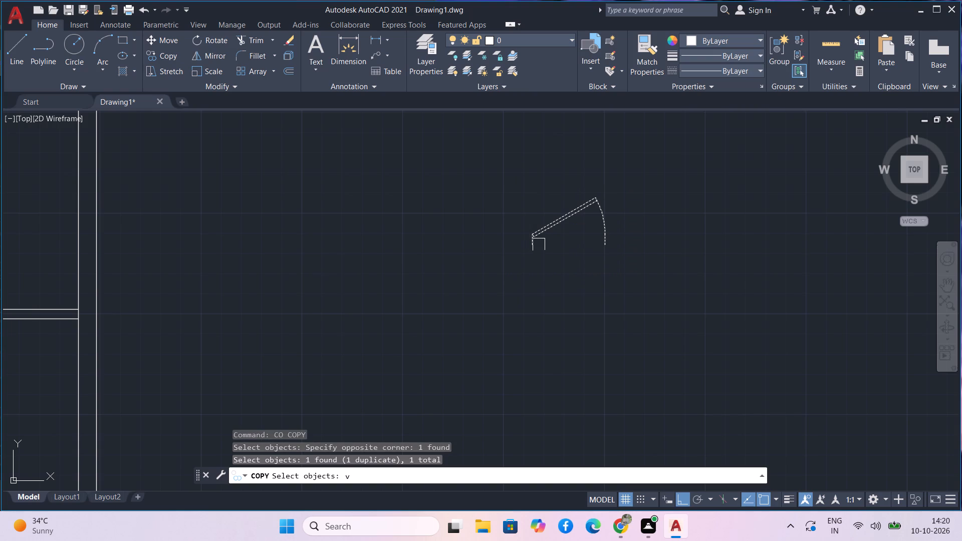
{"action": "key", "text": "space"}
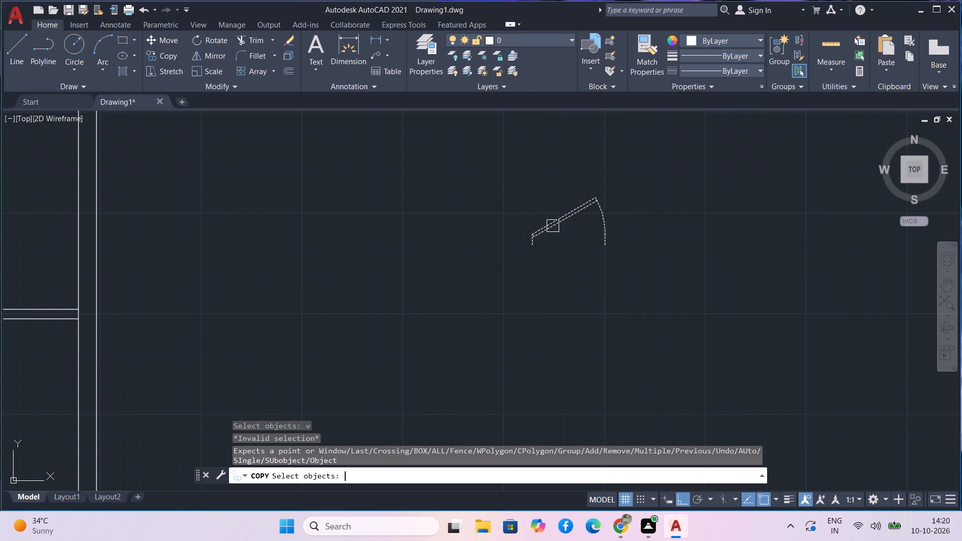
{"action": "left_click", "coordinate": [537, 230]}
{"action": "key", "text": "space"}
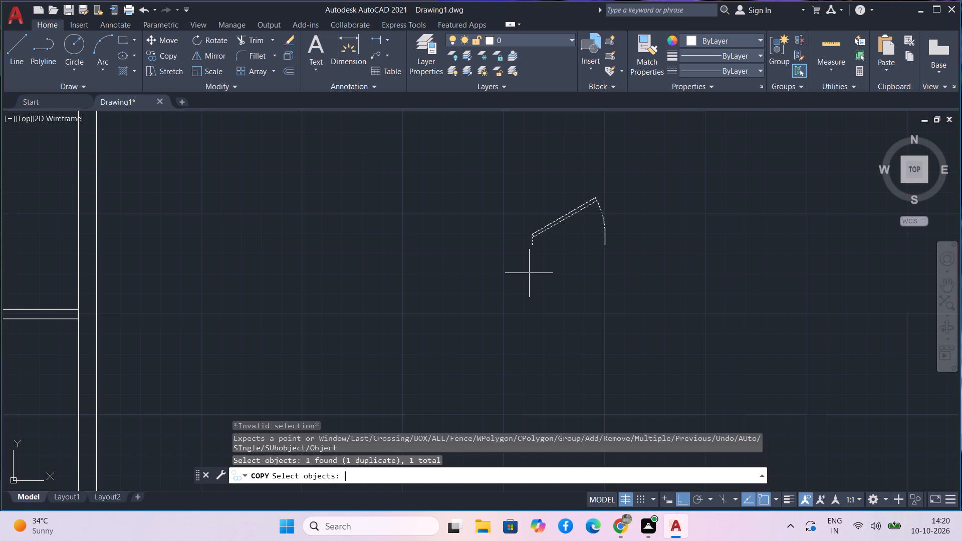
{"action": "left_click", "coordinate": [528, 242]}
{"action": "left_click", "coordinate": [328, 324]}
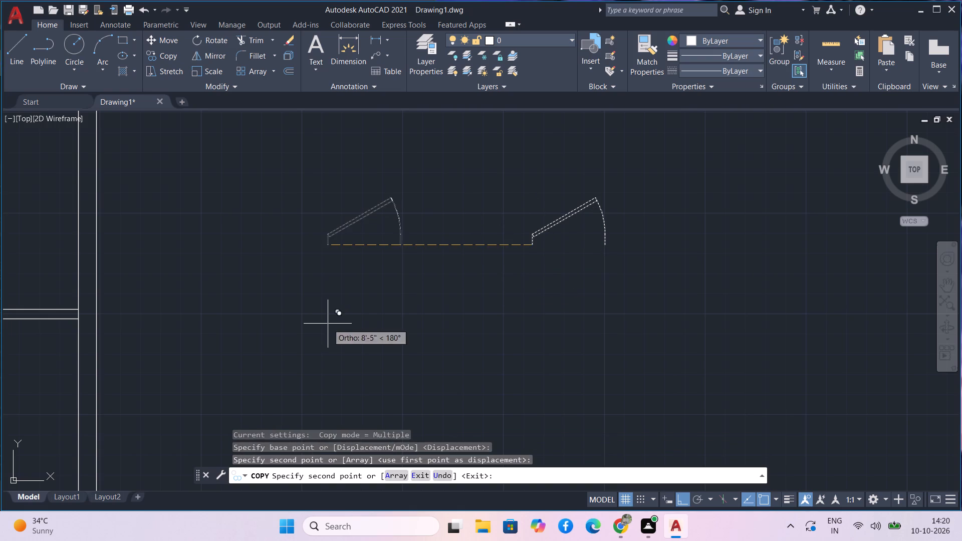
{"action": "key", "text": "Escape"}
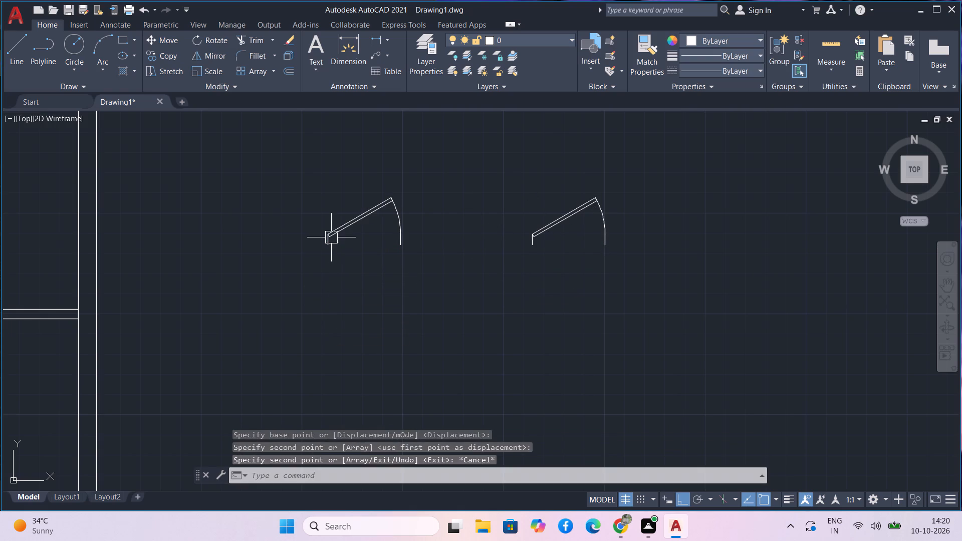
Rotate the copied door block about its lower hinge-side endpoint so its opening runs straight down from that point.
{"action": "key", "text": "F8"}
{"action": "left_click_drag", "start_coordinate": [390, 299], "coordinate": [387, 289]}
{"action": "left_click_drag", "start_coordinate": [369, 220], "coordinate": [369, 216]}
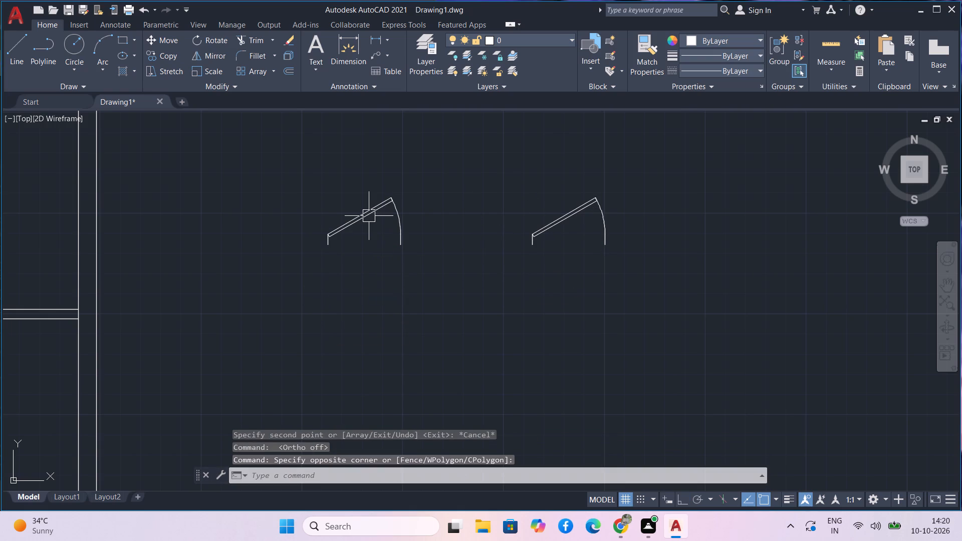
{"action": "left_click_drag", "start_coordinate": [371, 251], "coordinate": [362, 234]}
{"action": "left_click", "coordinate": [339, 198]}
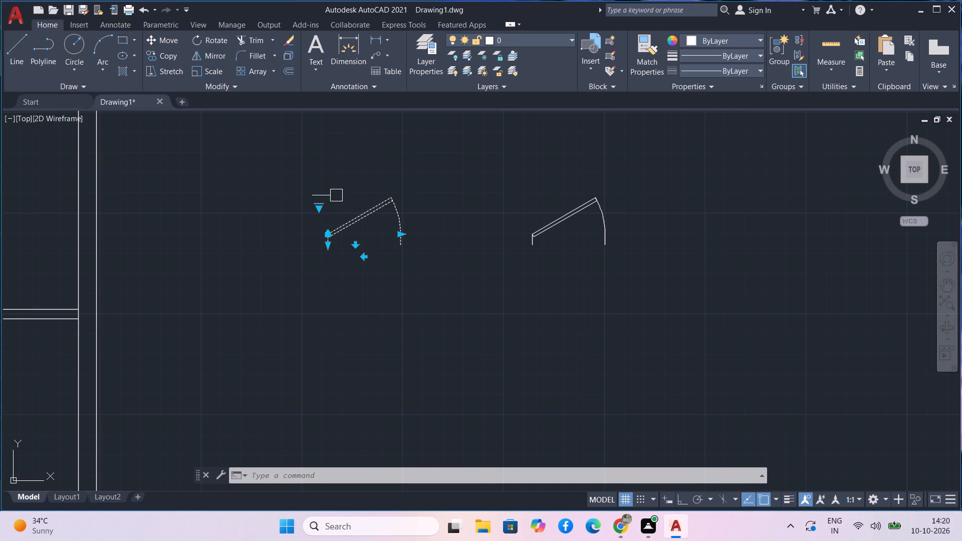
{"action": "type", "text": "ro"}
{"action": "key", "text": "space"}
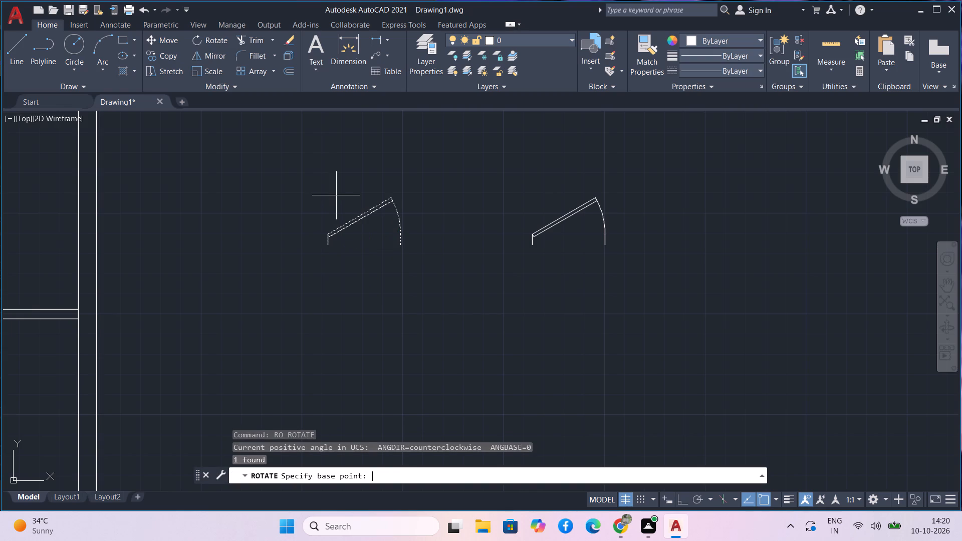
{"action": "left_click", "coordinate": [327, 247]}
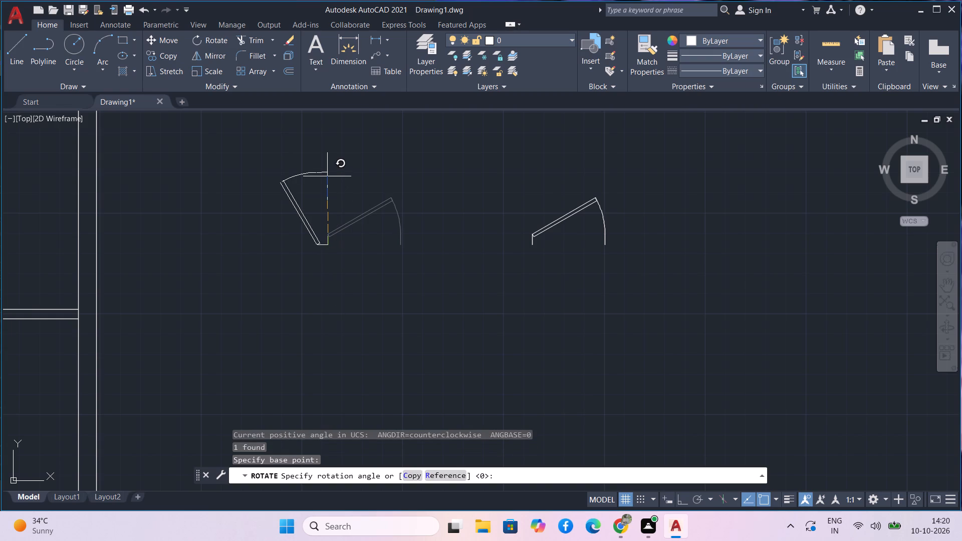
{"action": "key", "text": "F8"}
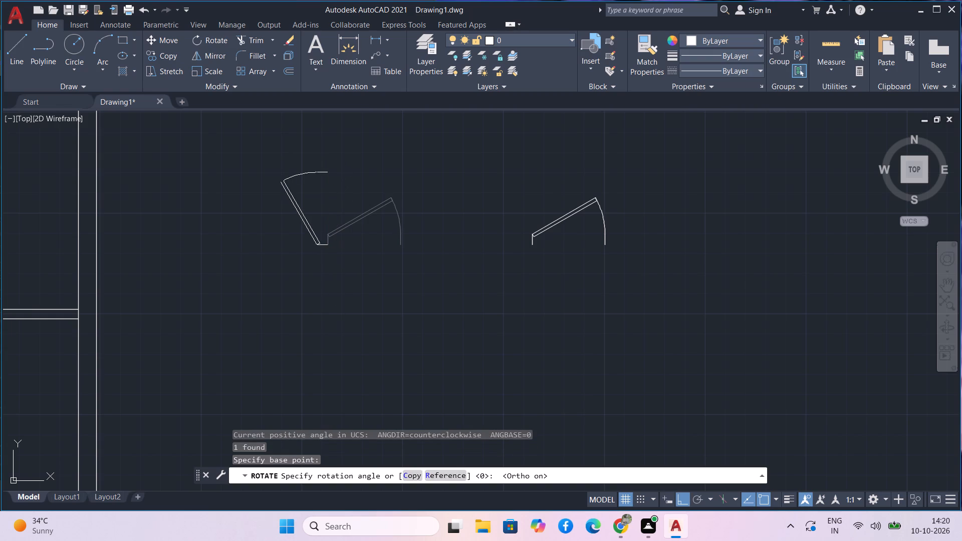
{"action": "scroll", "coordinate": [339, 262], "scroll_direction": "down", "scroll_amount": 2}
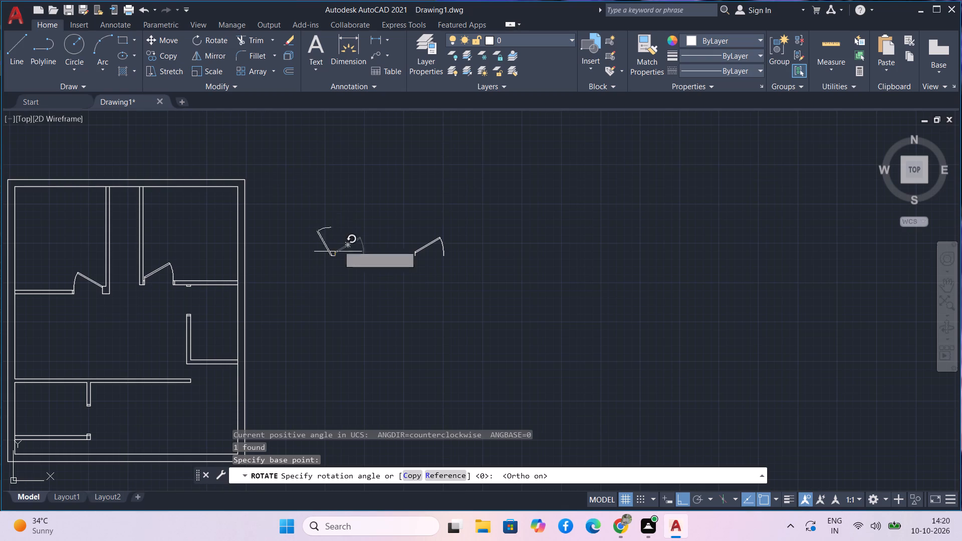
{"action": "left_click", "coordinate": [332, 316]}
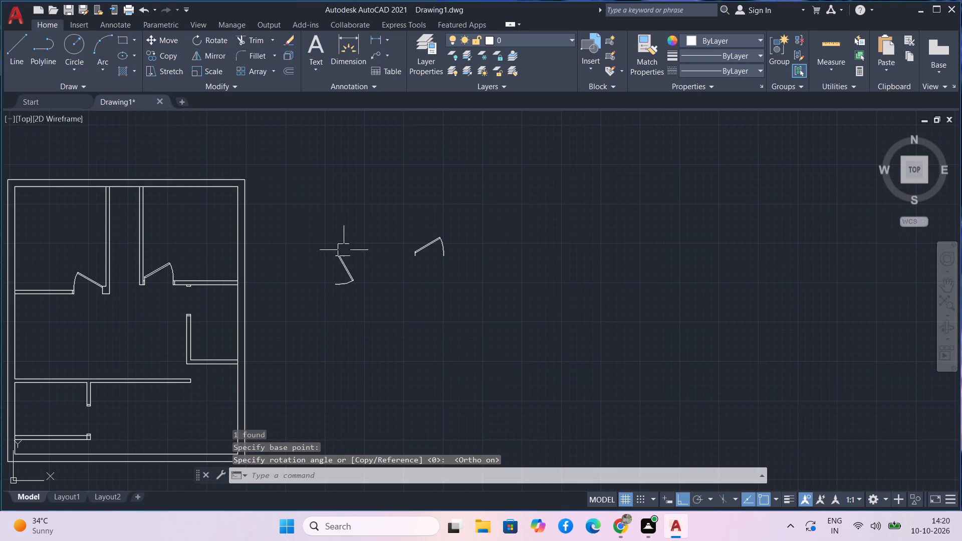
Move the rotated door block by its hinge-side endpoint onto the jamb corner at the top of the small right-hand room's opening.
{"action": "left_click", "coordinate": [340, 240]}
{"action": "left_click", "coordinate": [367, 308]}
{"action": "left_click_drag", "start_coordinate": [367, 308], "coordinate": [350, 256]}
{"action": "left_click", "coordinate": [336, 235]}
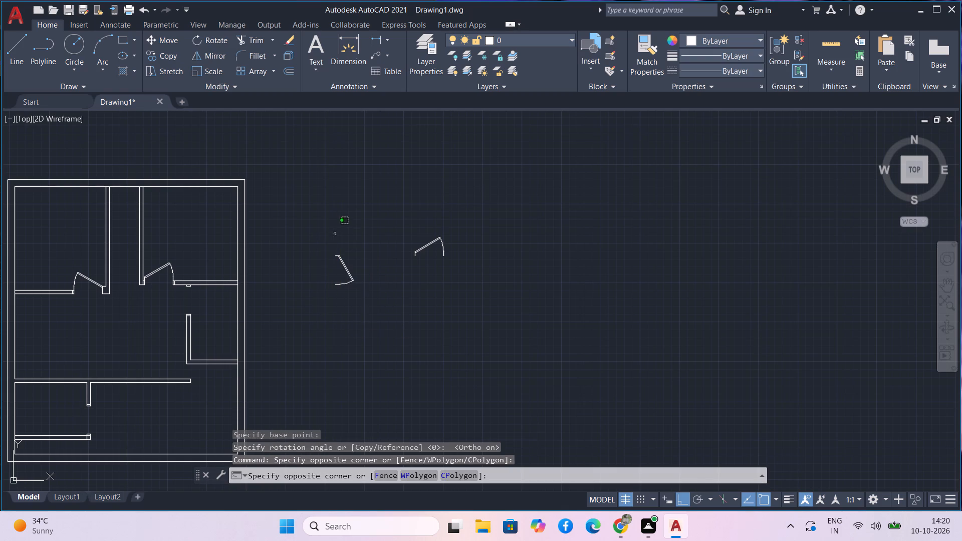
{"action": "key", "text": "Escape"}
{"action": "left_click_drag", "start_coordinate": [373, 305], "coordinate": [350, 256]}
{"action": "left_click_drag", "start_coordinate": [324, 223], "coordinate": [320, 216]}
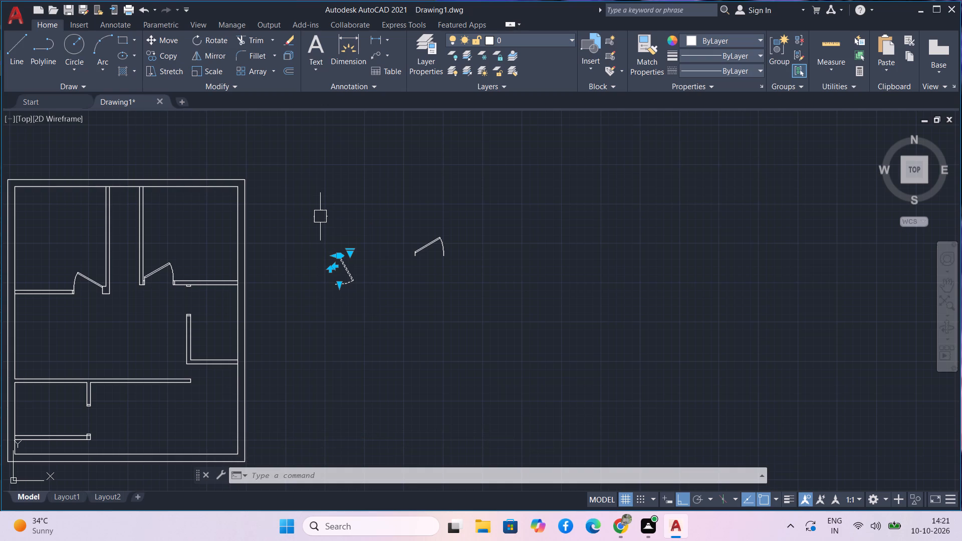
{"action": "type", "text": "m"}
{"action": "key", "text": "space"}
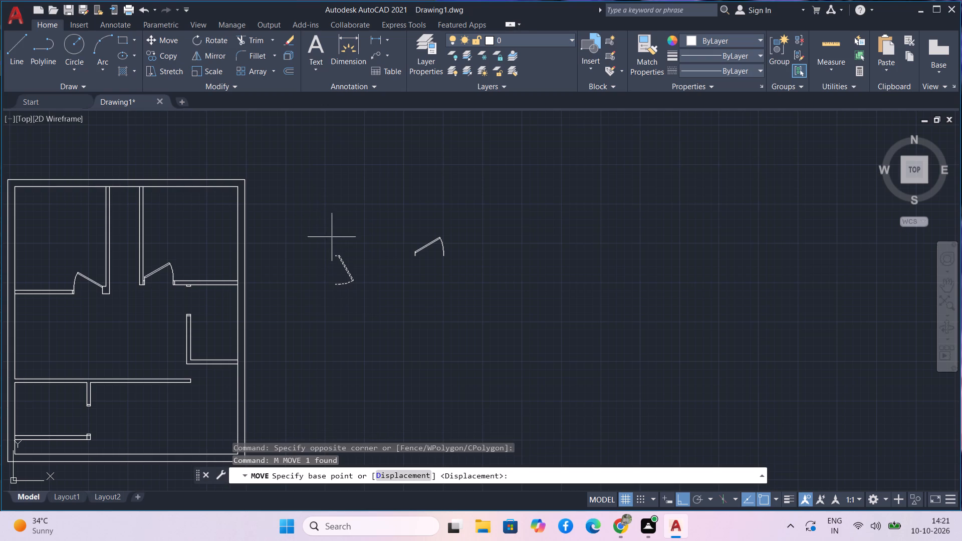
{"action": "scroll", "coordinate": [332, 250], "scroll_direction": "up", "scroll_amount": 4}
{"action": "left_click", "coordinate": [342, 284]}
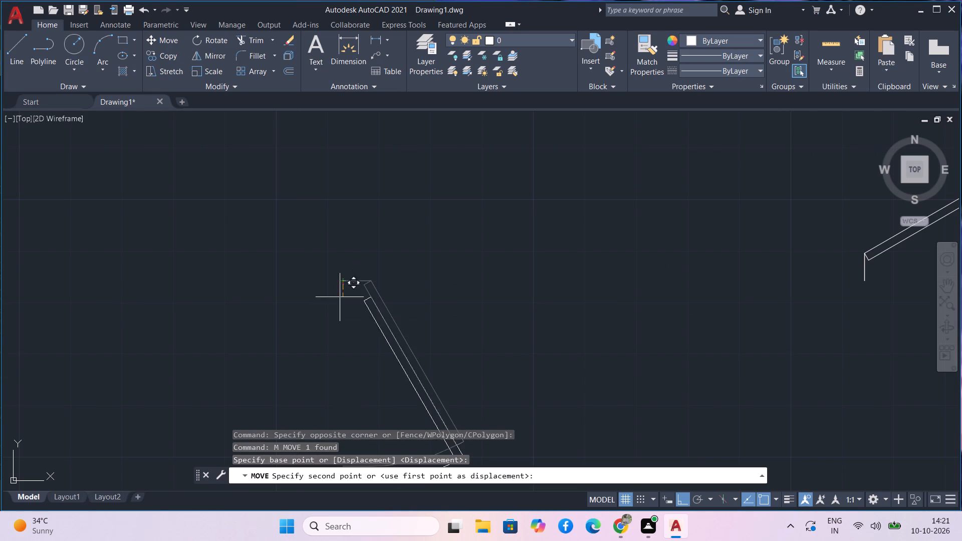
{"action": "scroll", "coordinate": [255, 300], "scroll_direction": "down", "scroll_amount": 4}
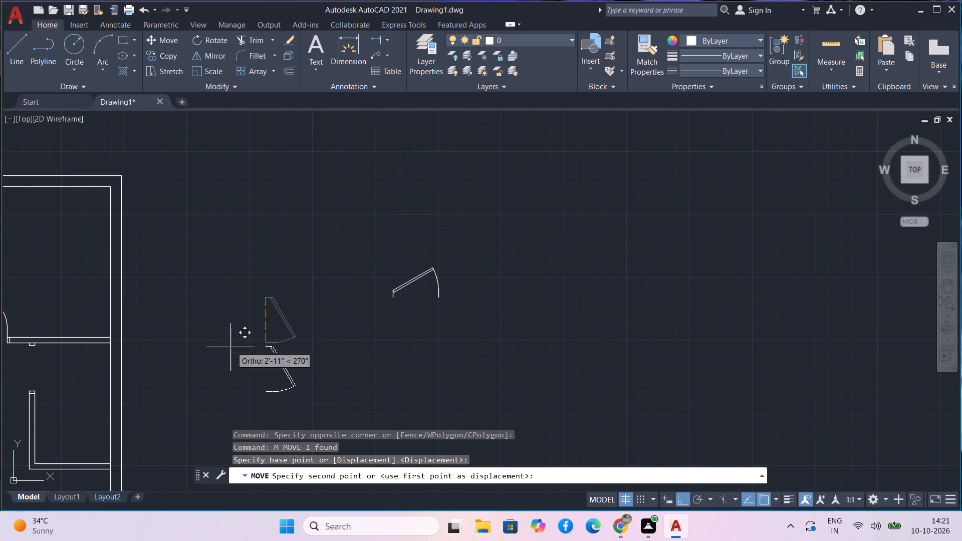
{"action": "key", "text": "F8"}
{"action": "middle_click_drag", "start_coordinate": [222, 359], "coordinate": [330, 261]}
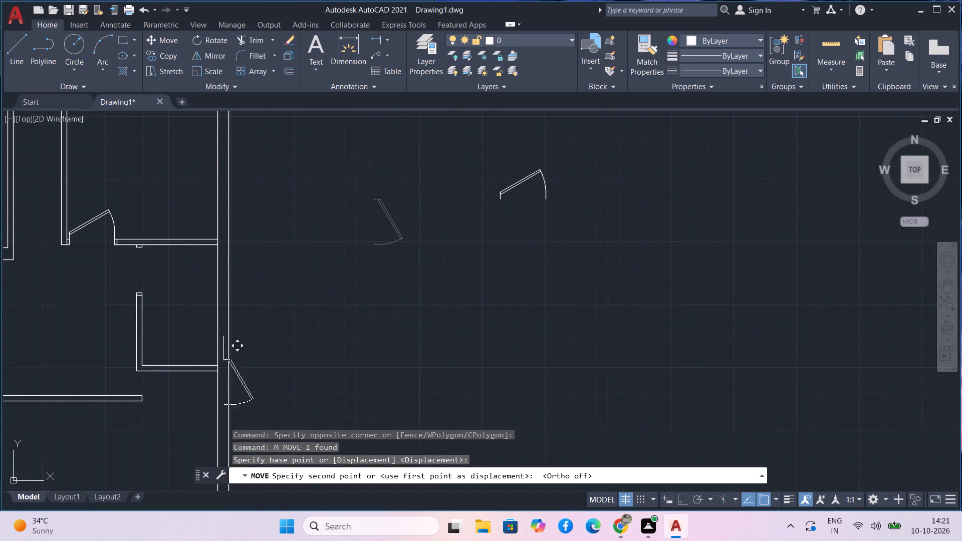
{"action": "scroll", "coordinate": [157, 273], "scroll_direction": "up", "scroll_amount": 2}
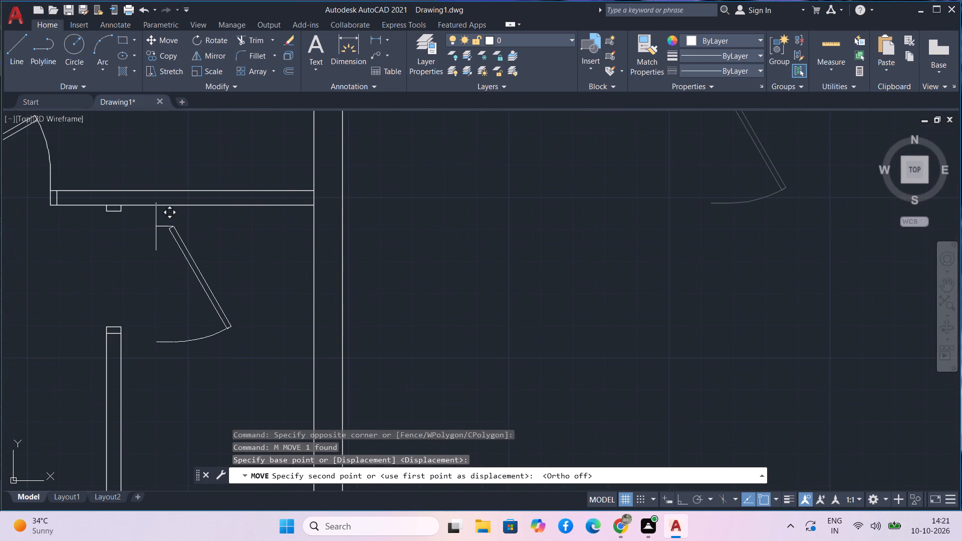
{"action": "scroll", "coordinate": [122, 213], "scroll_direction": "up", "scroll_amount": 2}
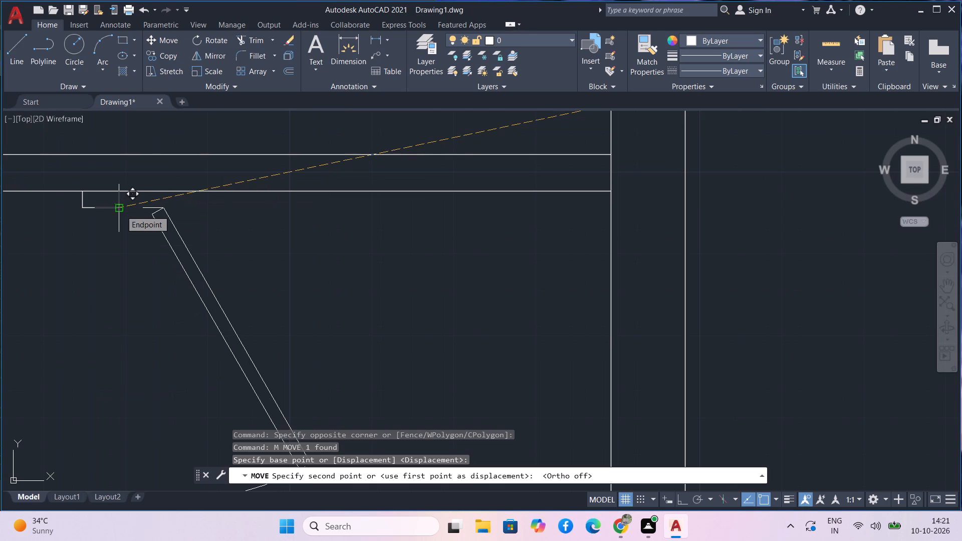
{"action": "left_click", "coordinate": [121, 210]}
Set the small right-hand room's door block to Open 90º.
{"action": "scroll", "coordinate": [202, 225], "scroll_direction": "down", "scroll_amount": 1}
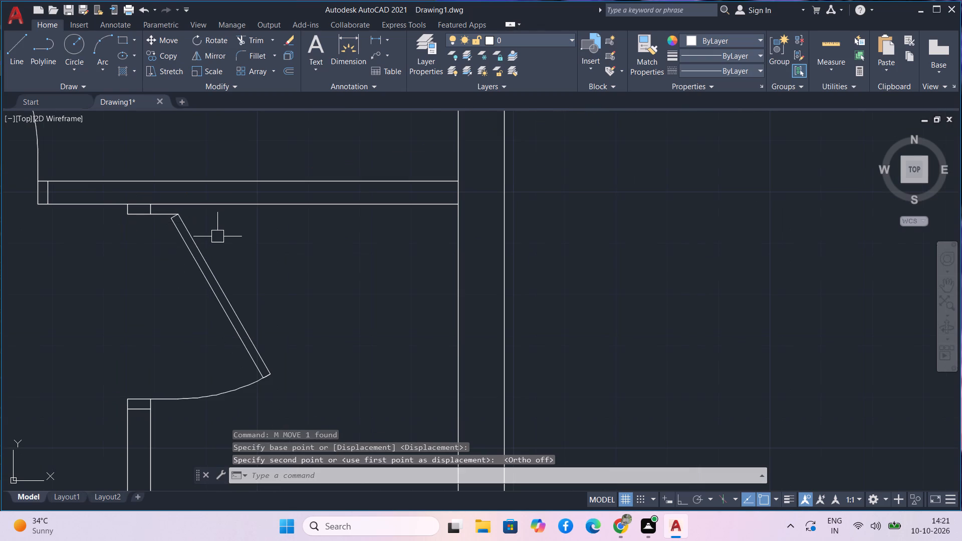
{"action": "left_click", "coordinate": [210, 291]}
{"action": "left_click", "coordinate": [247, 191]}
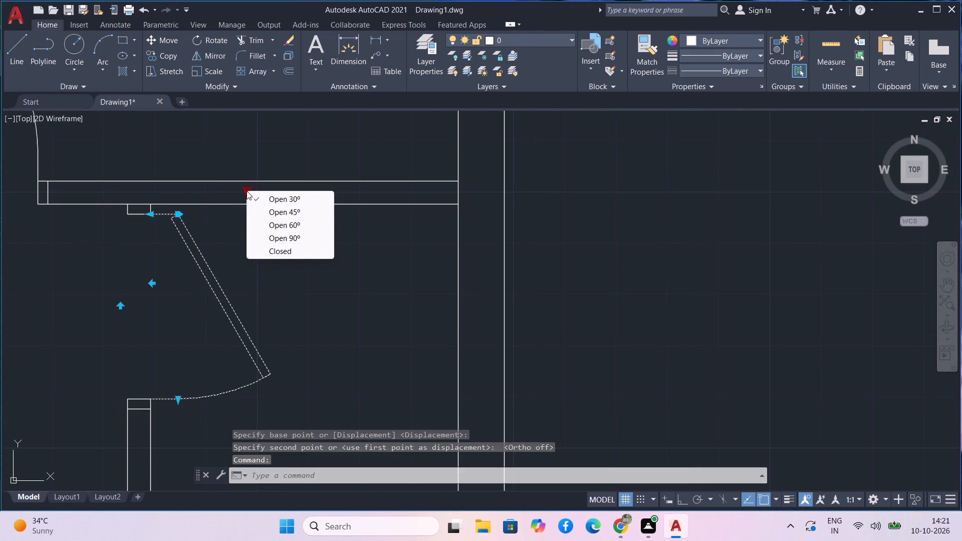
{"action": "left_click", "coordinate": [261, 238]}
Set the upper-left room's door block to Open 90º.
{"action": "scroll", "coordinate": [244, 268], "scroll_direction": "down", "scroll_amount": 3}
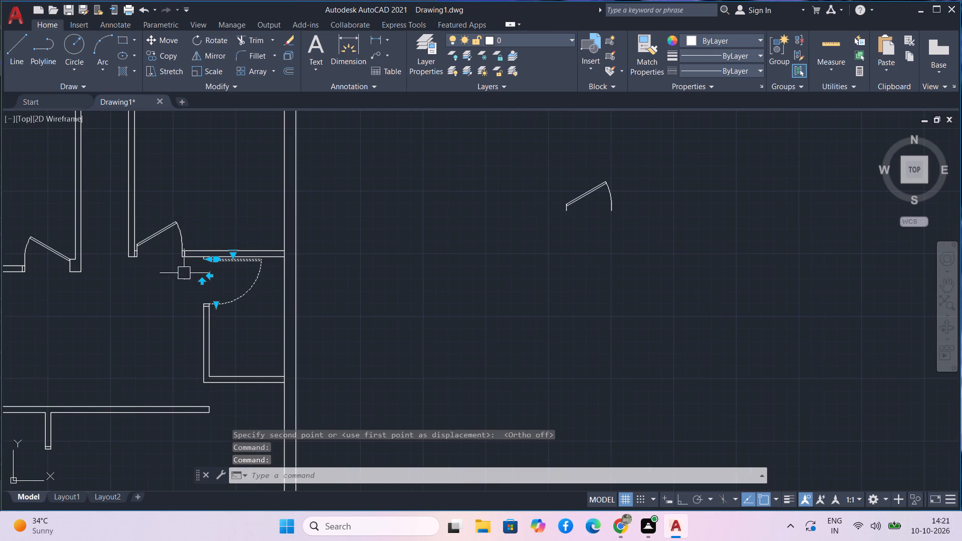
{"action": "scroll", "coordinate": [164, 295], "scroll_direction": "down", "scroll_amount": 1}
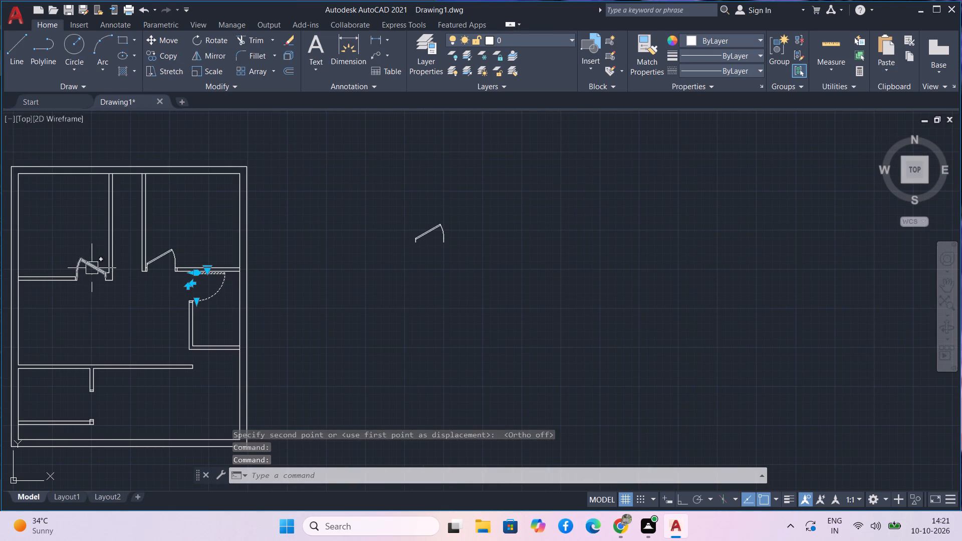
{"action": "left_click", "coordinate": [92, 268]}
{"action": "scroll", "coordinate": [108, 267], "scroll_direction": "up", "scroll_amount": 8}
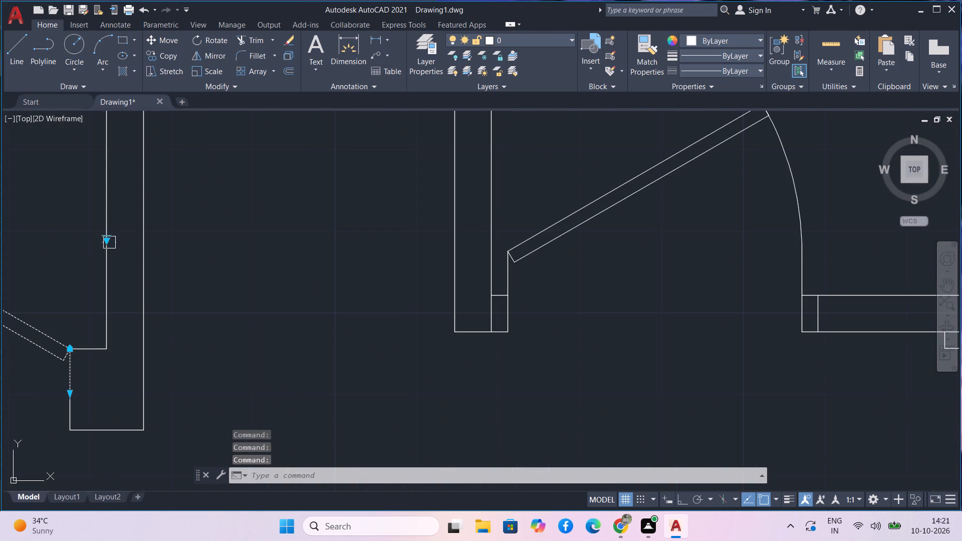
{"action": "left_click", "coordinate": [109, 237]}
{"action": "left_click", "coordinate": [141, 280]}
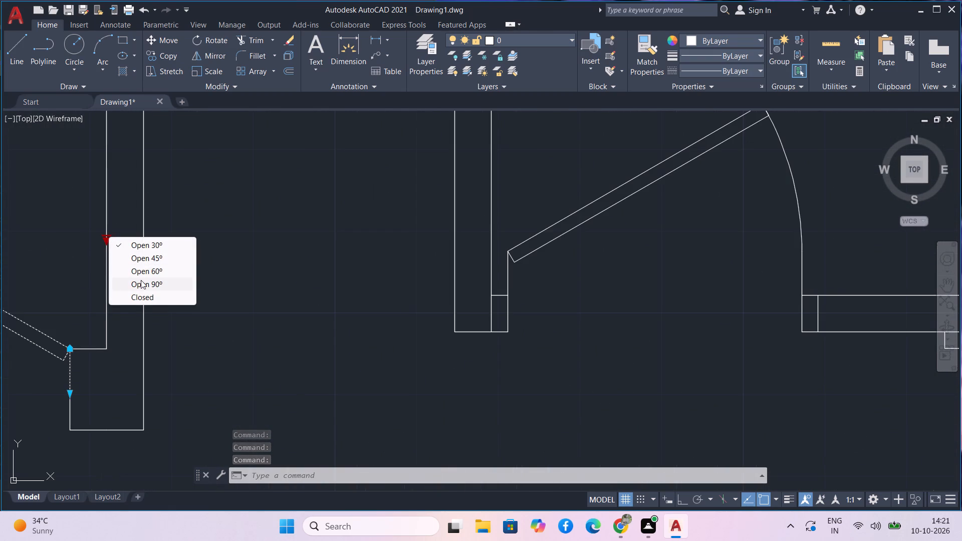
Set the upper-right room's door block to Open 90º.
{"action": "scroll", "coordinate": [237, 270], "scroll_direction": "down", "scroll_amount": 3}
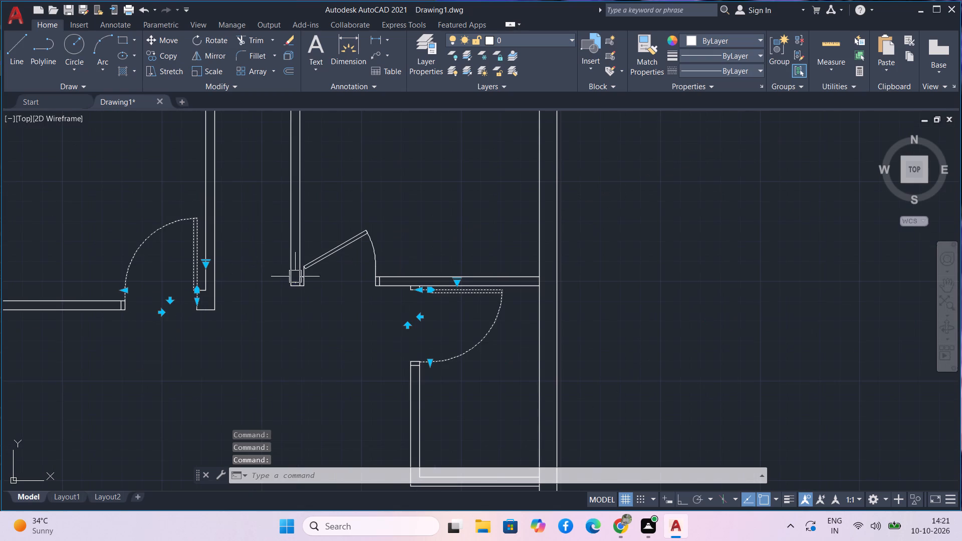
{"action": "left_click", "coordinate": [324, 263]}
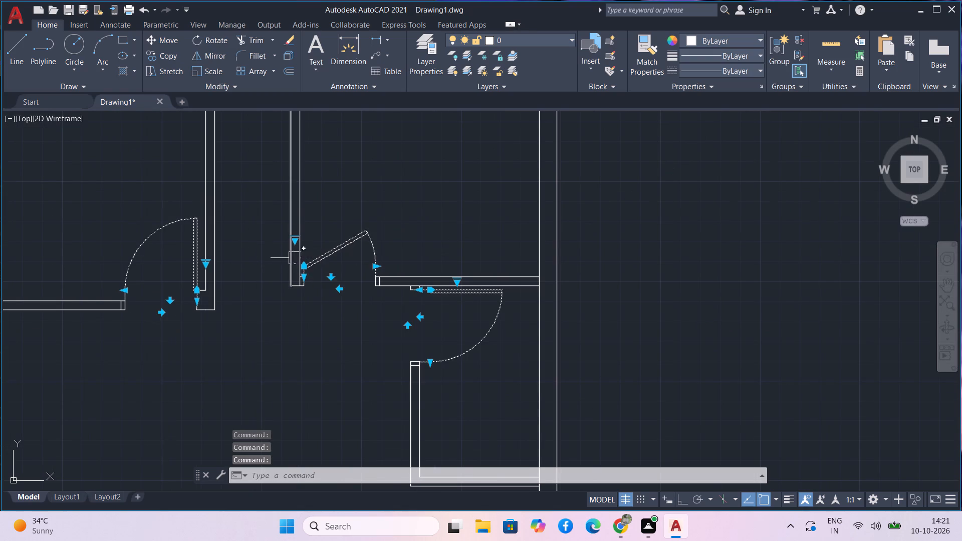
{"action": "scroll", "coordinate": [294, 250], "scroll_direction": "up", "scroll_amount": 4}
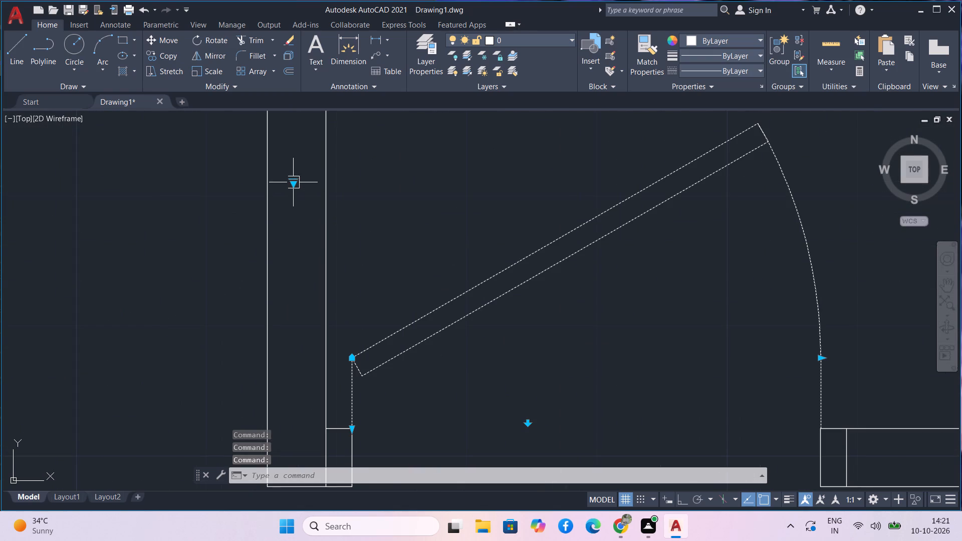
{"action": "left_click", "coordinate": [293, 180]}
{"action": "left_click", "coordinate": [307, 223]}
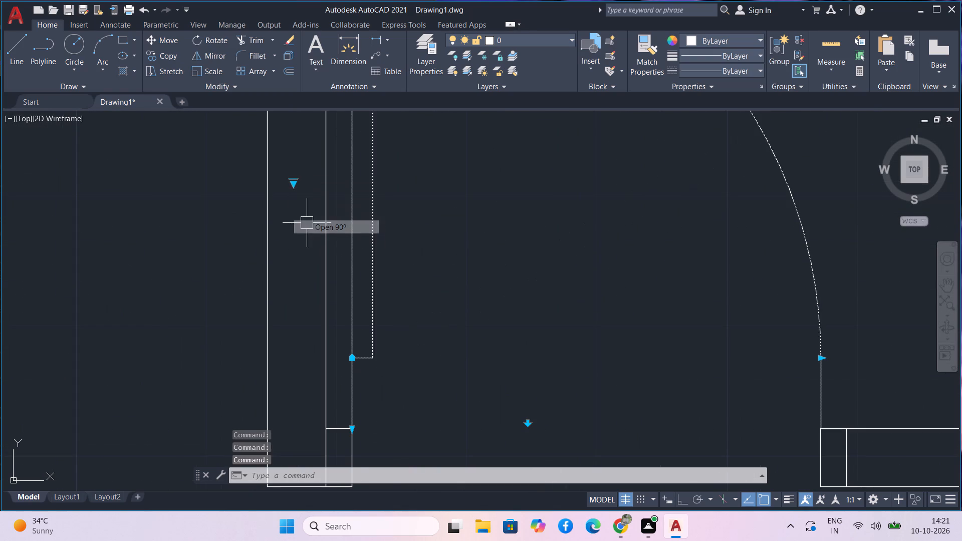
Start a Move of the three selected door blocks.
{"action": "scroll", "coordinate": [307, 223], "scroll_direction": "down", "scroll_amount": 6}
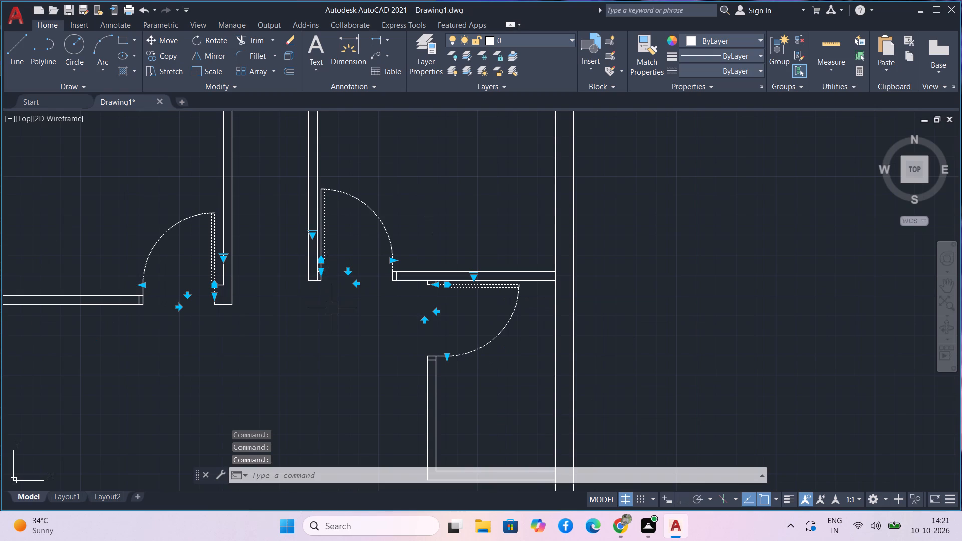
{"action": "key", "text": "Return"}
{"action": "scroll", "coordinate": [332, 308], "scroll_direction": "down", "scroll_amount": 1}
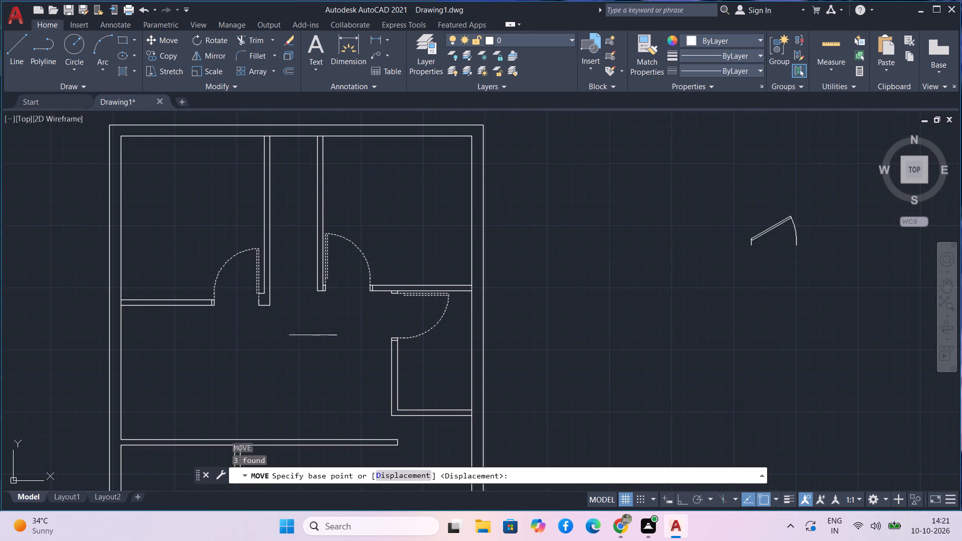
{"action": "middle_click_drag", "start_coordinate": [310, 334], "coordinate": [290, 293]}
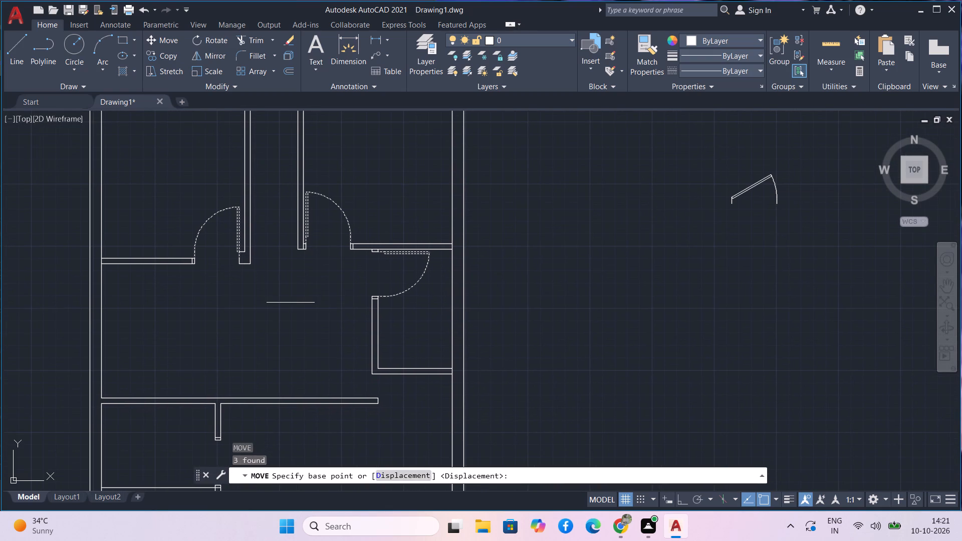
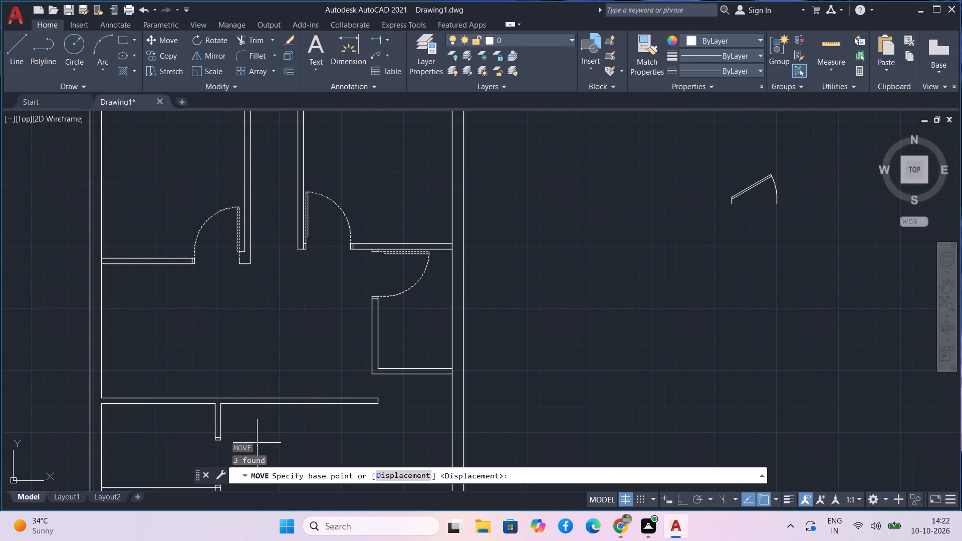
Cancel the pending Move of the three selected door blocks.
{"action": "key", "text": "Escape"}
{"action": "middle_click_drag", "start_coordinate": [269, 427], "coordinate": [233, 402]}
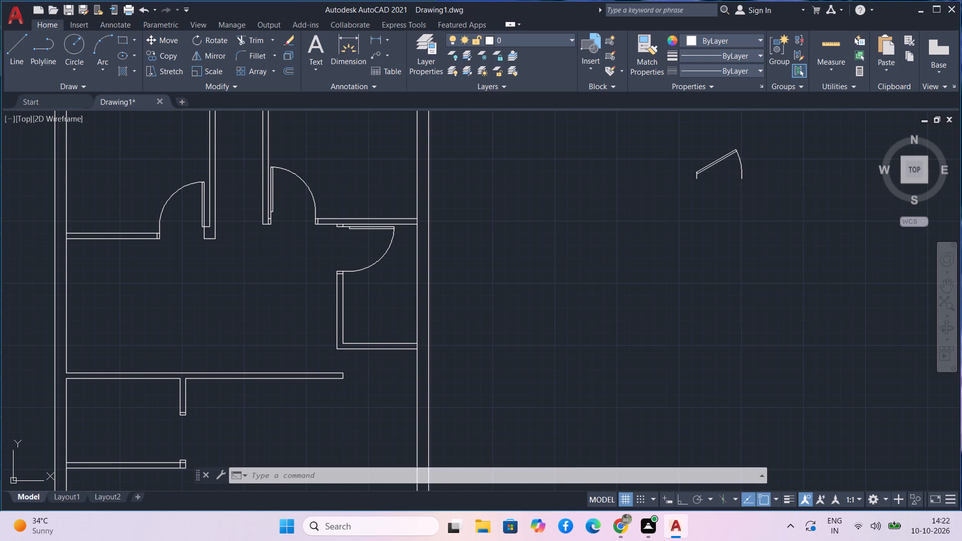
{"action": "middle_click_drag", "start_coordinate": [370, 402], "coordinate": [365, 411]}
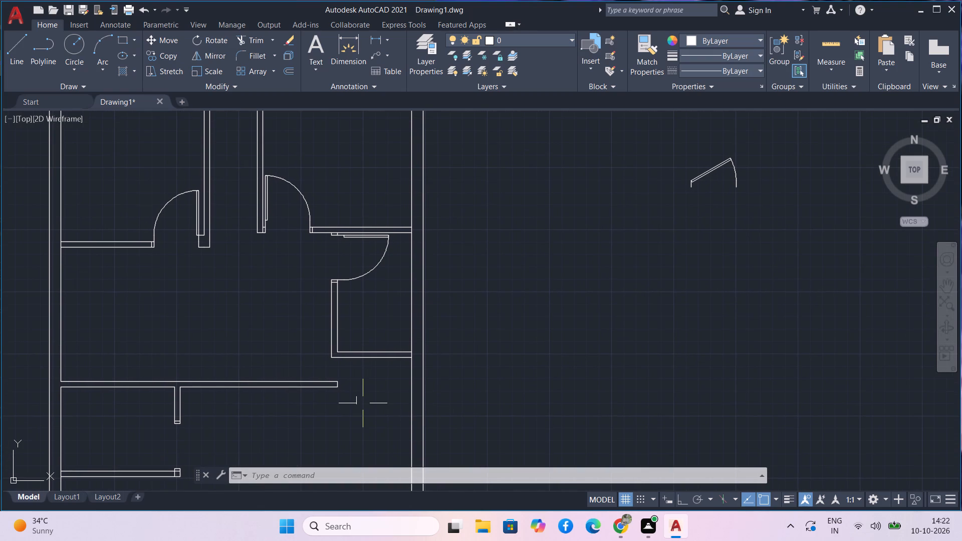
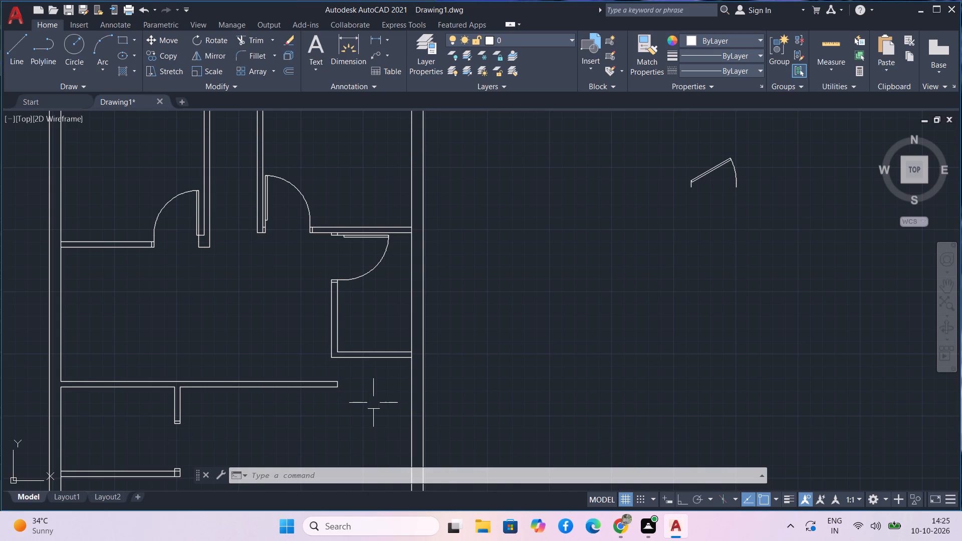
Extend both faces of the short vertical partition in the lower-left area up to the horizontal partition's upper face.
{"action": "middle_click_drag", "start_coordinate": [374, 401], "coordinate": [366, 402]}
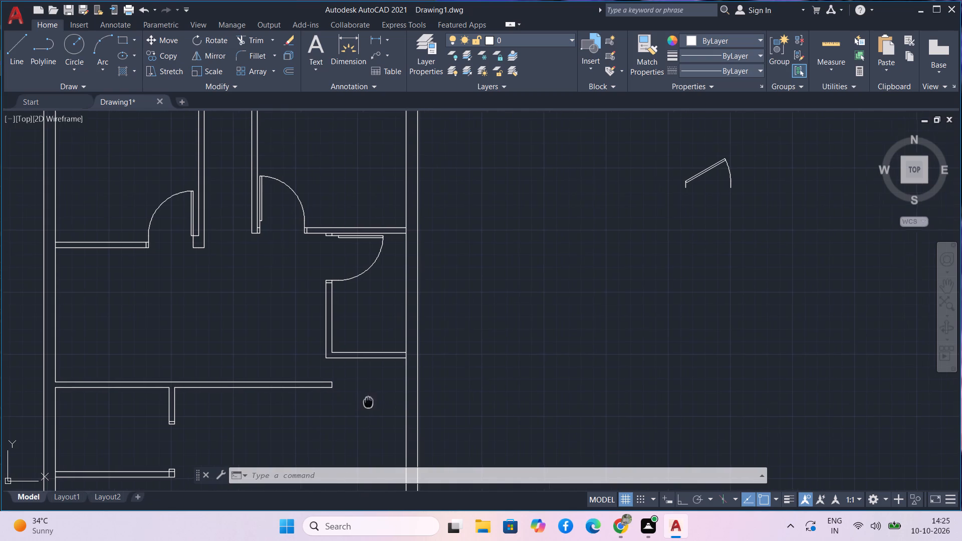
{"action": "middle_click_drag", "start_coordinate": [366, 402], "coordinate": [334, 355]}
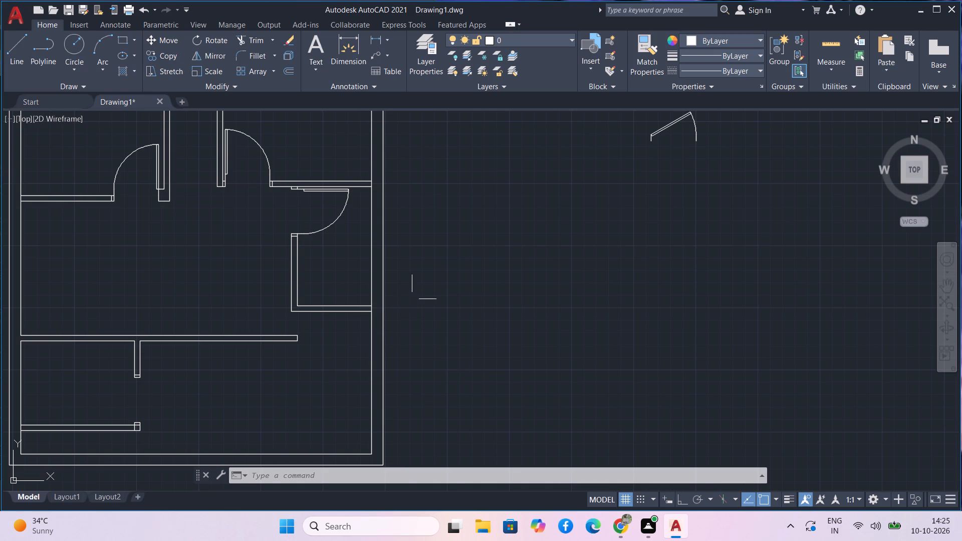
{"action": "scroll", "coordinate": [410, 300], "scroll_direction": "down", "scroll_amount": 1}
{"action": "middle_click_drag", "start_coordinate": [410, 300], "coordinate": [476, 293]}
{"action": "scroll", "coordinate": [476, 293], "scroll_direction": "up", "scroll_amount": 1}
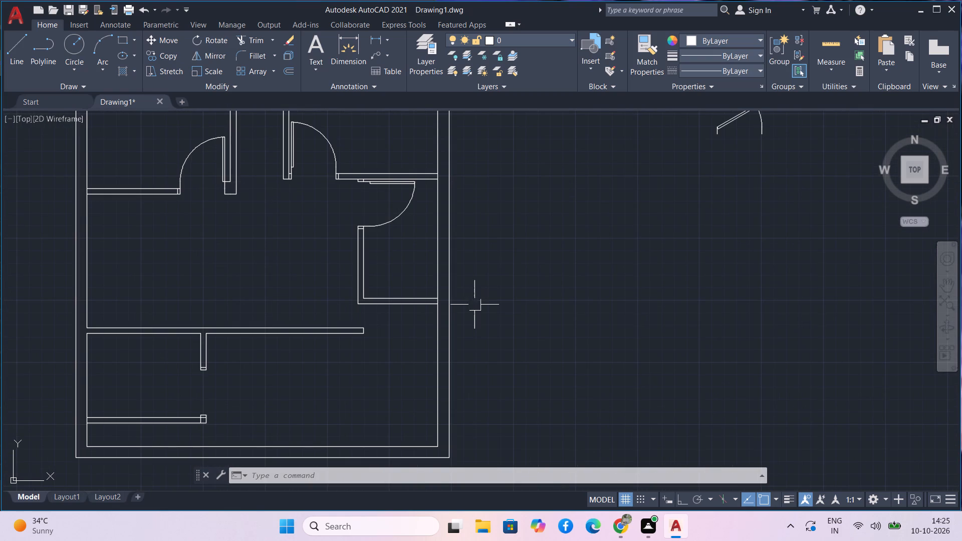
{"action": "middle_click_drag", "start_coordinate": [489, 327], "coordinate": [519, 312]}
{"action": "scroll", "coordinate": [489, 327], "scroll_direction": "down", "scroll_amount": 1}
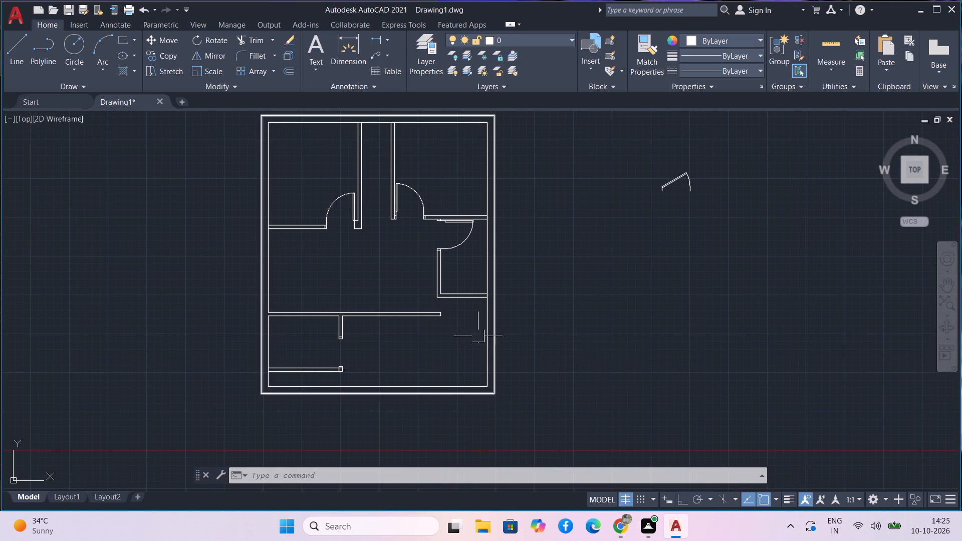
{"action": "key", "text": "Escape"}
{"action": "type", "text": "ex"}
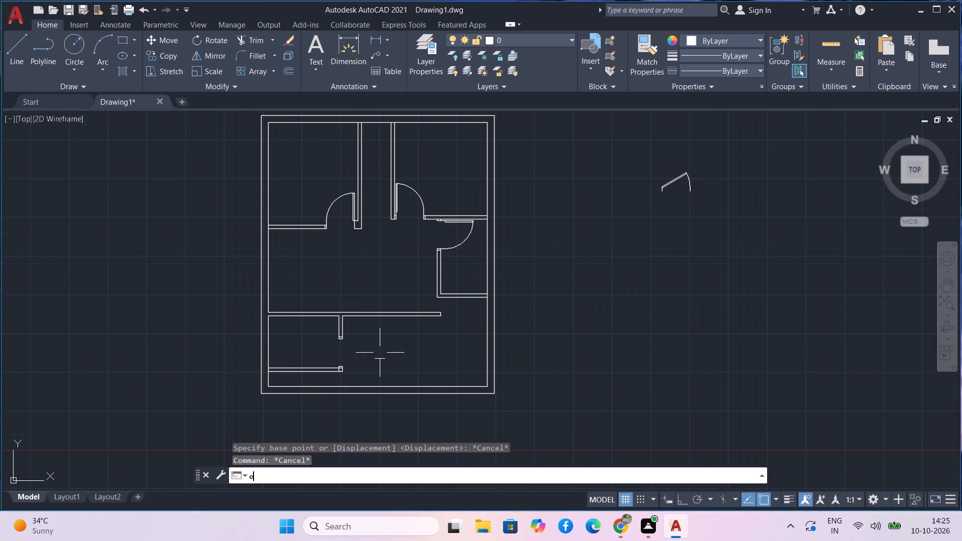
{"action": "key", "text": "space"}
{"action": "scroll", "coordinate": [367, 329], "scroll_direction": "up", "scroll_amount": 2}
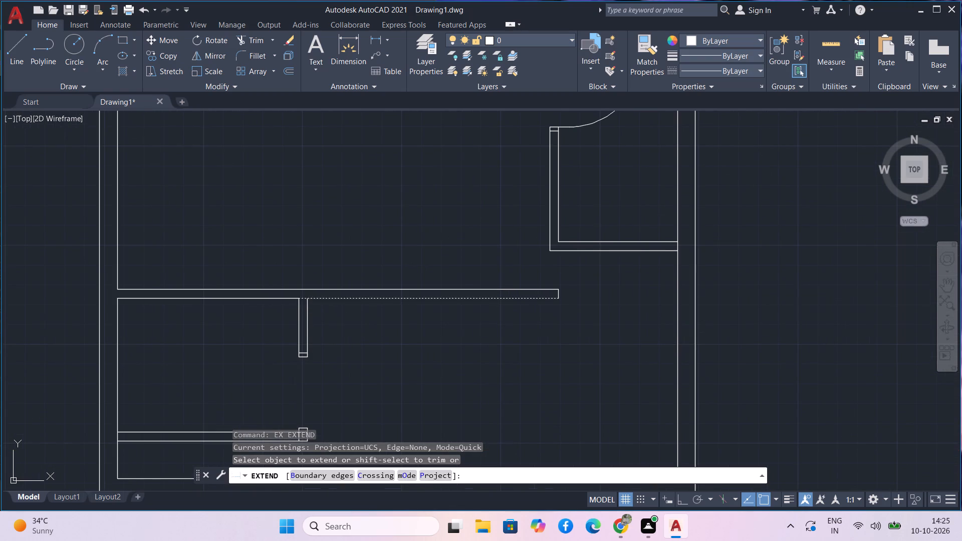
{"action": "left_click", "coordinate": [312, 309]}
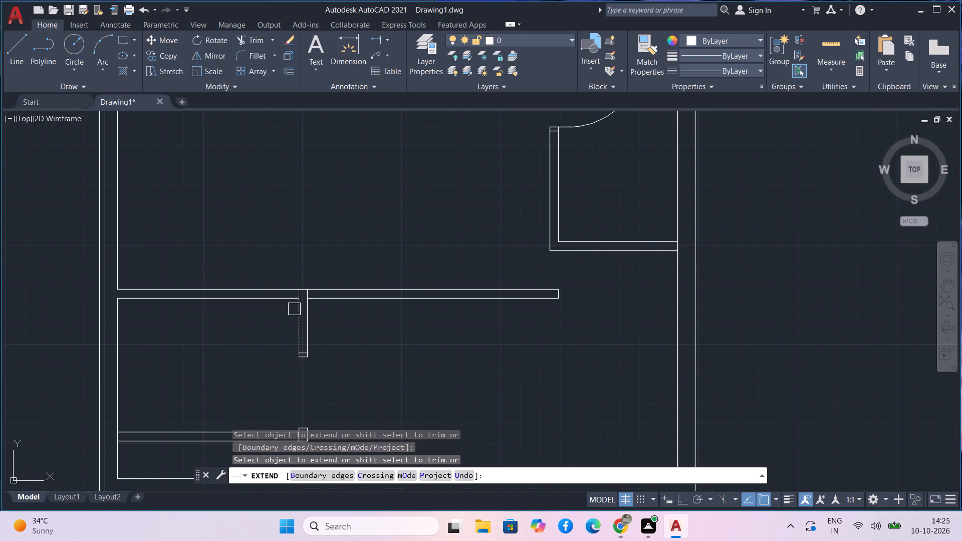
{"action": "left_click", "coordinate": [294, 309]}
{"action": "key", "text": "Escape"}
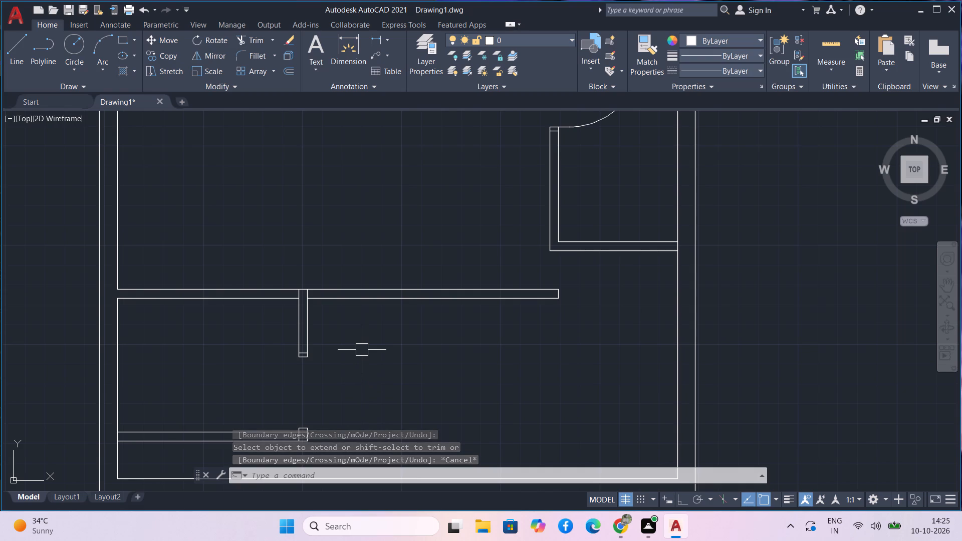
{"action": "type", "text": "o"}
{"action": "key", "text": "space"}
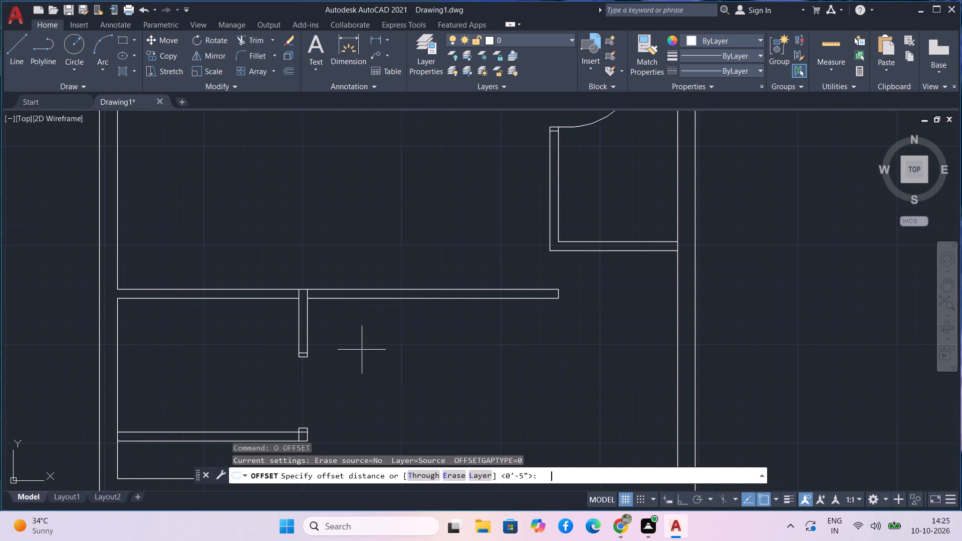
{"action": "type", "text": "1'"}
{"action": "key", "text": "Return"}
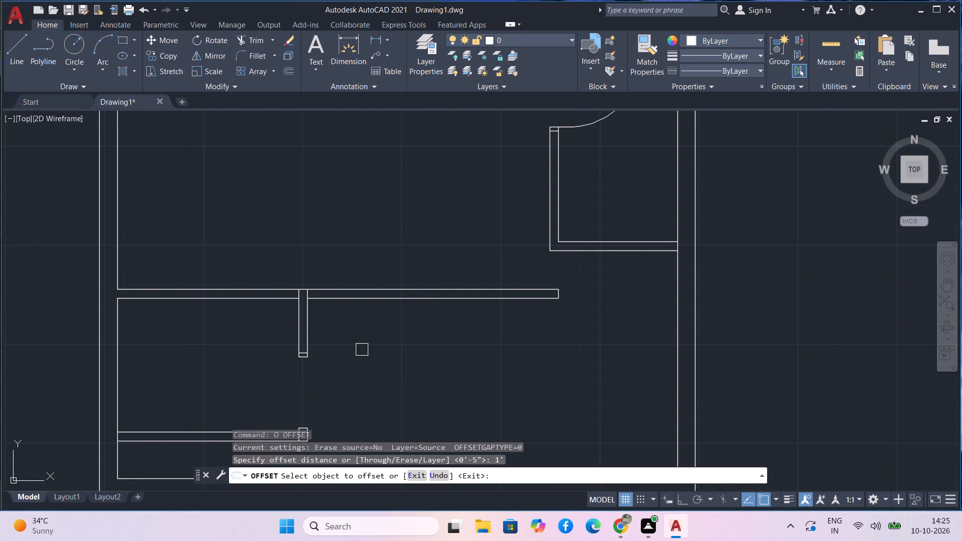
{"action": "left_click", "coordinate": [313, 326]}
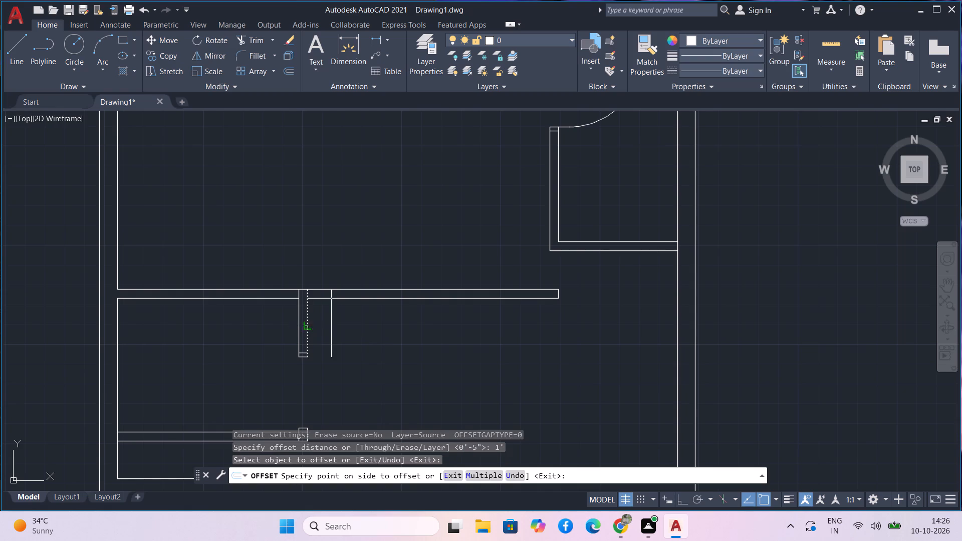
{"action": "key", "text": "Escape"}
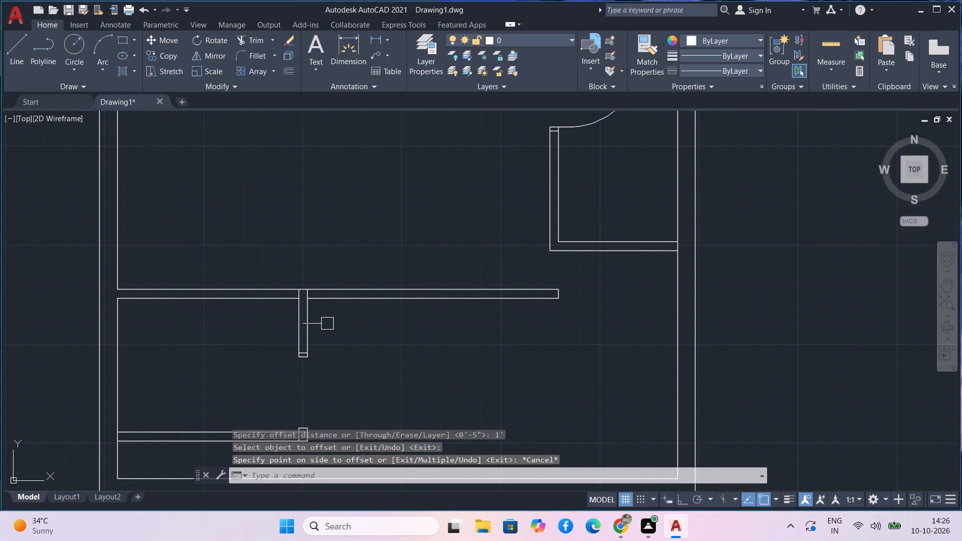
Offset the short vertical partition's right face 2' to the right to mark the first jamb of an opening.
{"action": "type", "text": "o"}
{"action": "key", "text": "space"}
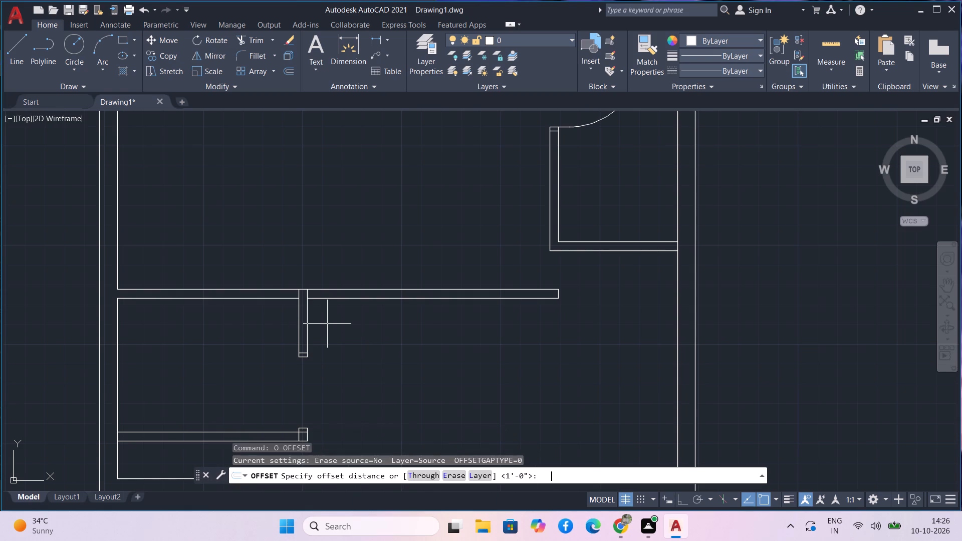
{"action": "key", "text": "2"}
{"action": "key", "text": "apostrophe"}
{"action": "key", "text": "Return"}
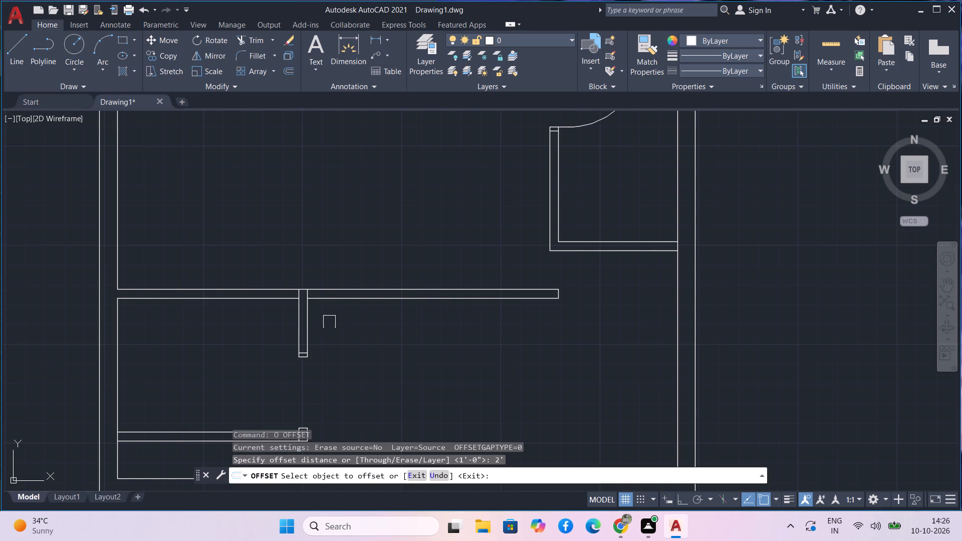
{"action": "left_click", "coordinate": [309, 319]}
{"action": "left_click", "coordinate": [337, 330]}
{"action": "key", "text": "Escape"}
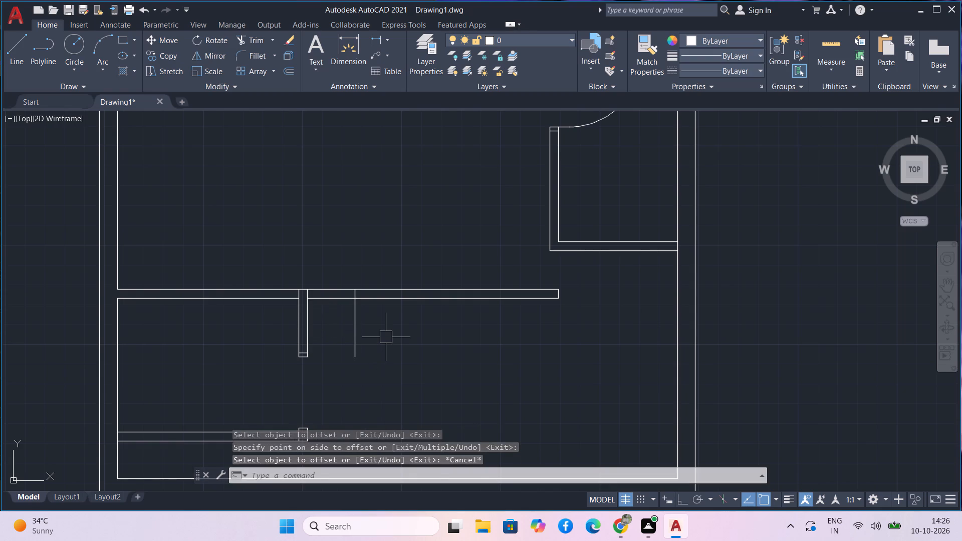
Offset the new jamb line 3' to the right to mark the opening's other side.
{"action": "key", "text": "p"}
{"action": "key", "text": "BackSpace"}
{"action": "type", "text": "o"}
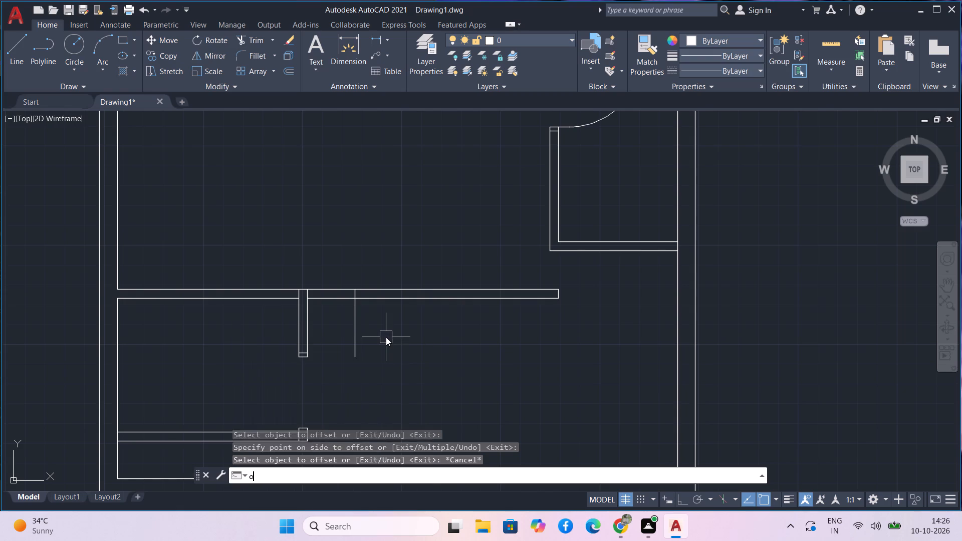
{"action": "key", "text": "space"}
{"action": "key", "text": "3"}
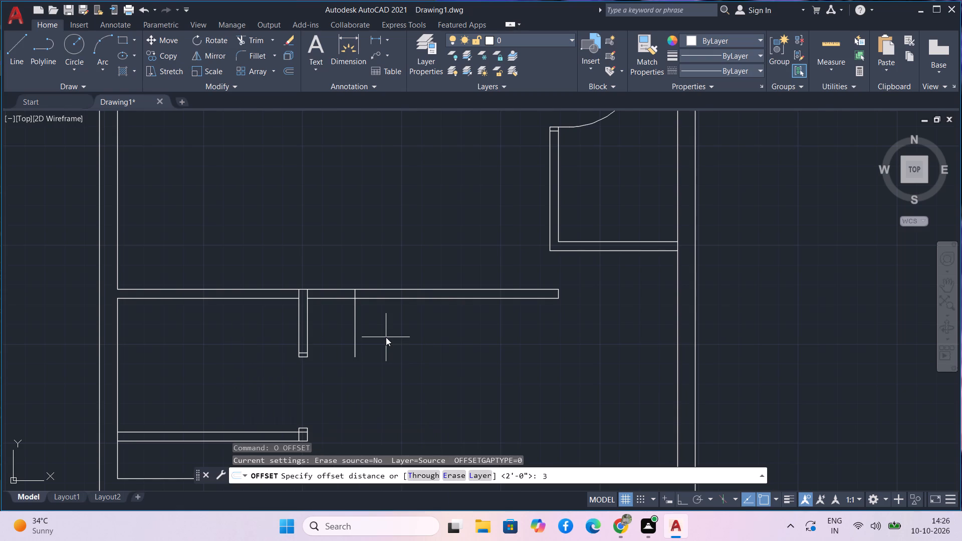
{"action": "key", "text": "apostrophe"}
{"action": "key", "text": "Return"}
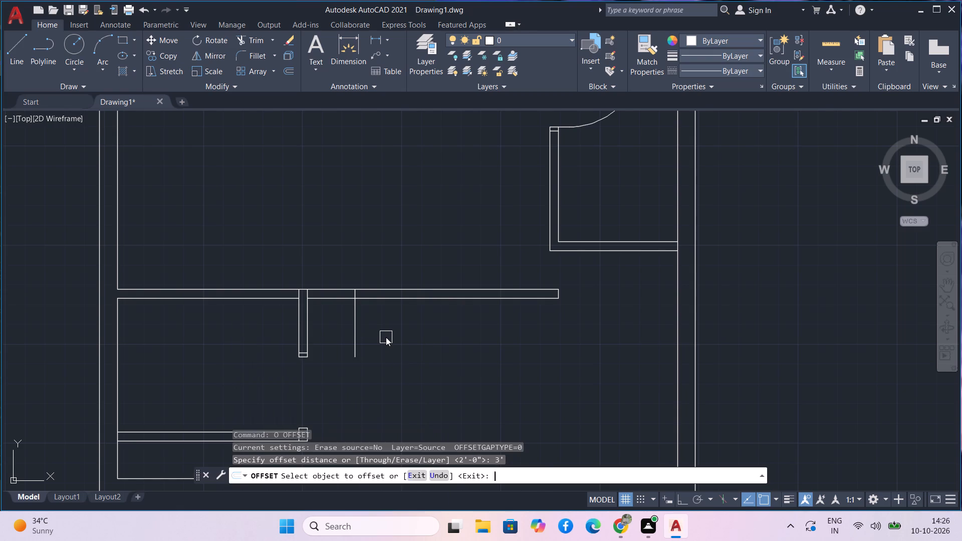
{"action": "left_click", "coordinate": [352, 327]}
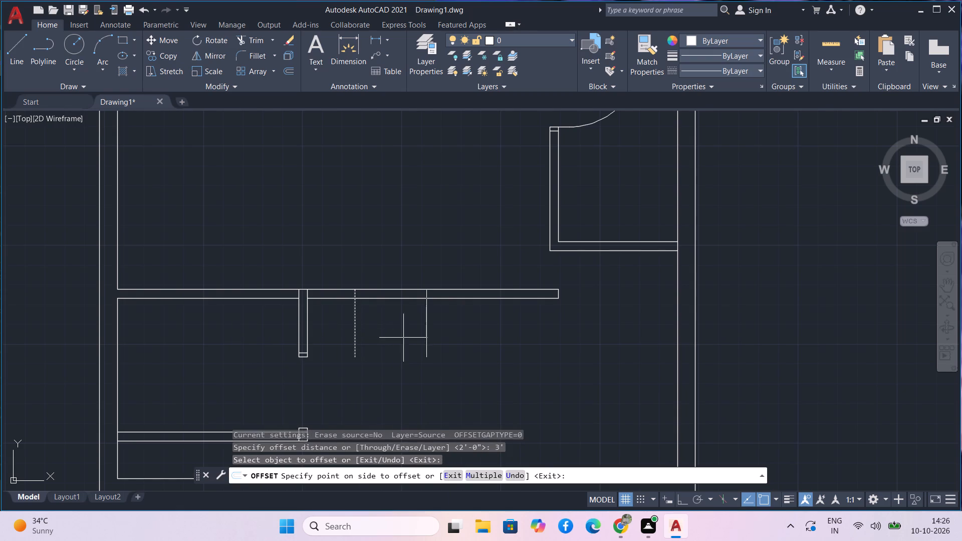
{"action": "left_click", "coordinate": [403, 338]}
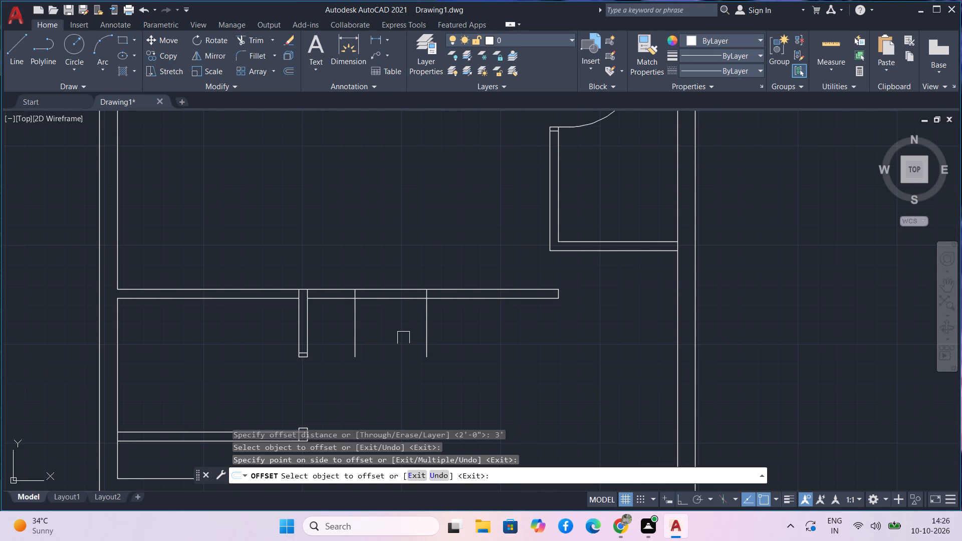
{"action": "type", "text": "tr"}
{"action": "key", "text": "Escape"}
Trim the horizontal partition between the two jamb lines and remove the jamb lines' excess below the wall.
{"action": "type", "text": "tr"}
{"action": "key", "text": "space"}
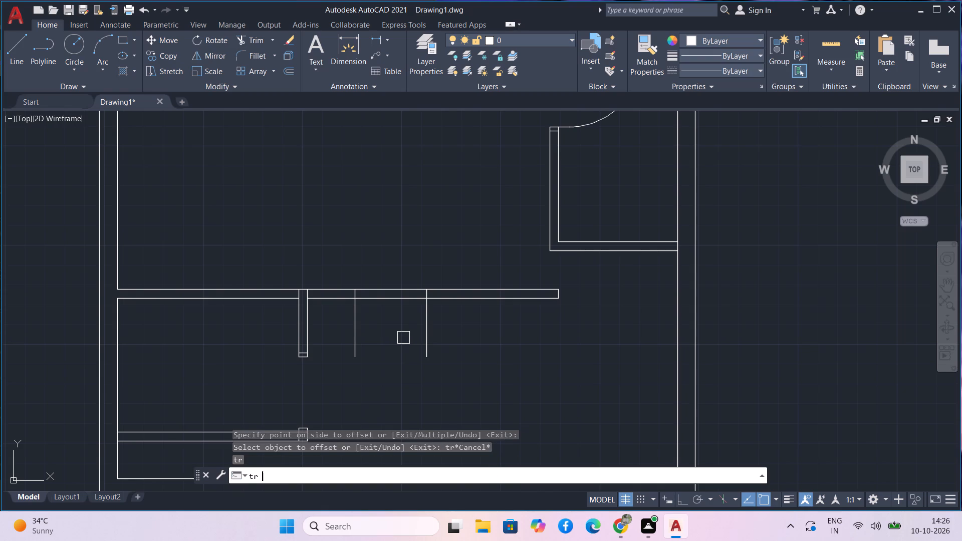
{"action": "left_click_drag", "start_coordinate": [396, 339], "coordinate": [391, 340]}
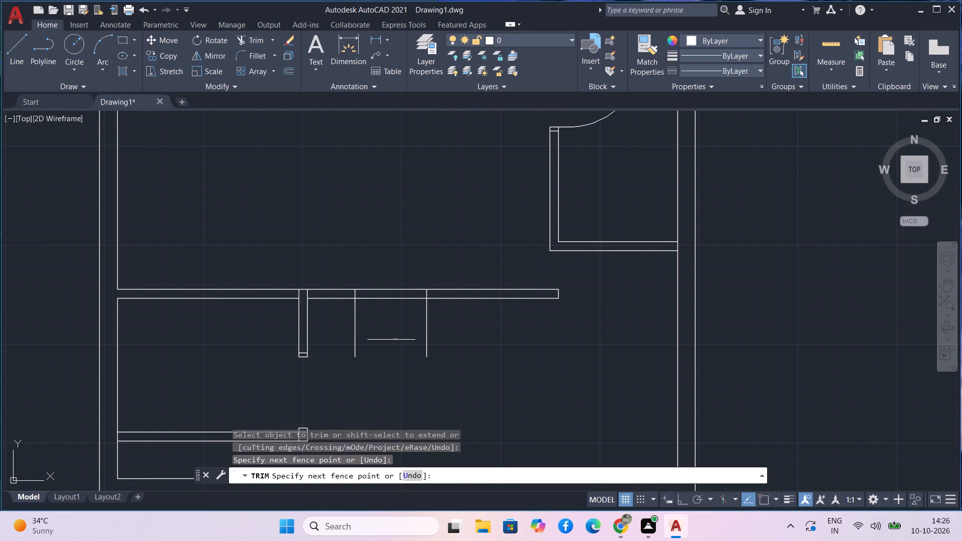
{"action": "left_click_drag", "start_coordinate": [391, 340], "coordinate": [394, 308]}
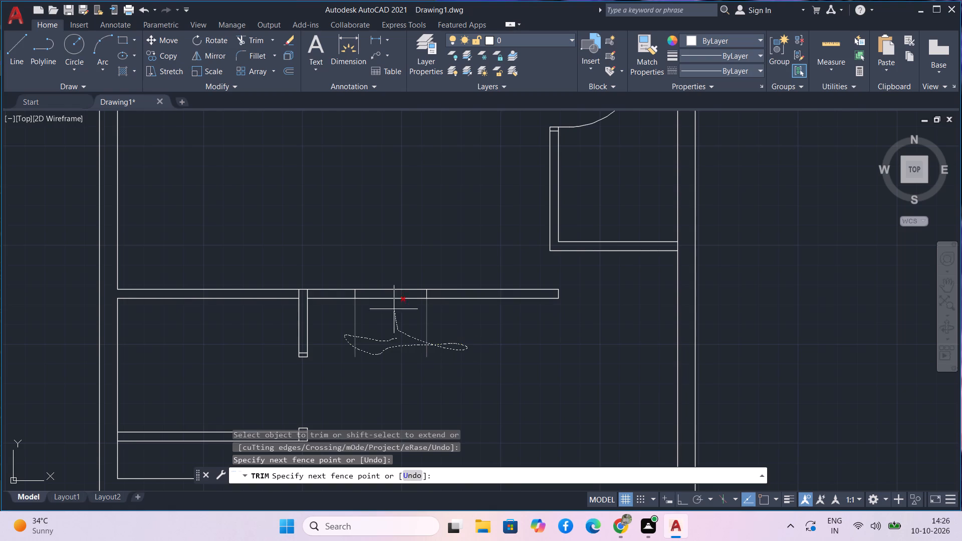
{"action": "left_click_drag", "start_coordinate": [394, 308], "coordinate": [388, 258]}
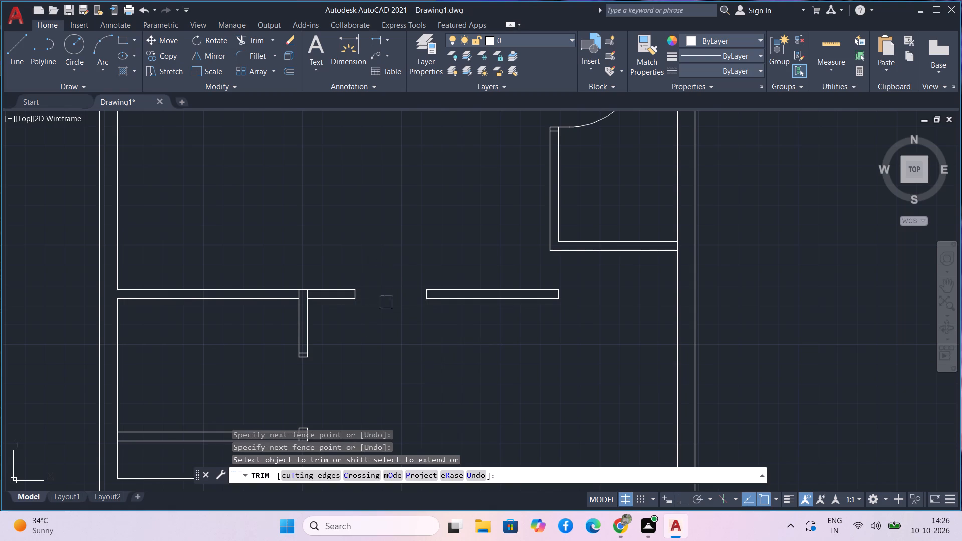
Trim the vertical line pieces inside the horizontal partition where the short vertical partition joins it.
{"action": "scroll", "coordinate": [309, 291], "scroll_direction": "up", "scroll_amount": 4}
{"action": "left_click_drag", "start_coordinate": [227, 294], "coordinate": [346, 293]}
{"action": "scroll", "coordinate": [350, 310], "scroll_direction": "down", "scroll_amount": 5}
{"action": "middle_click_drag", "start_coordinate": [409, 339], "coordinate": [346, 324]}
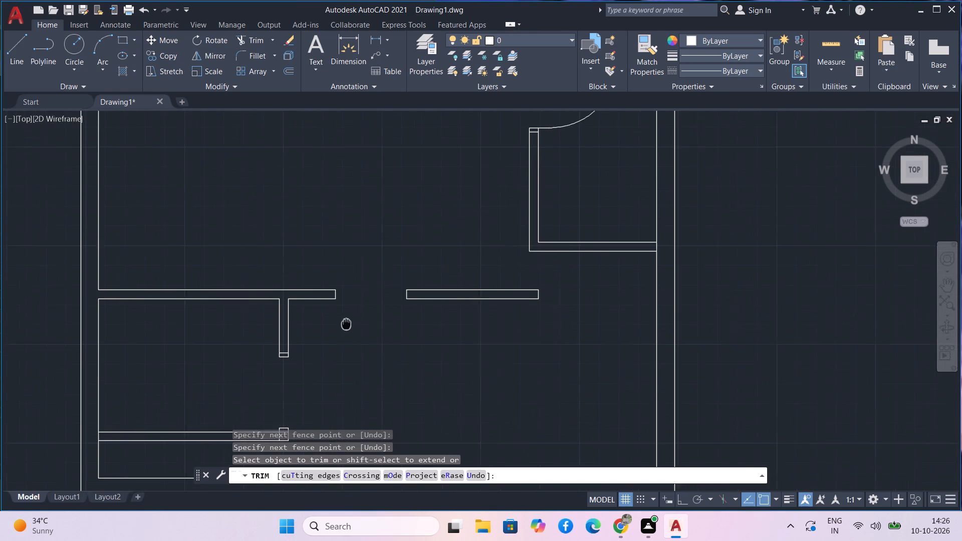
{"action": "middle_click_drag", "start_coordinate": [346, 324], "coordinate": [344, 324]}
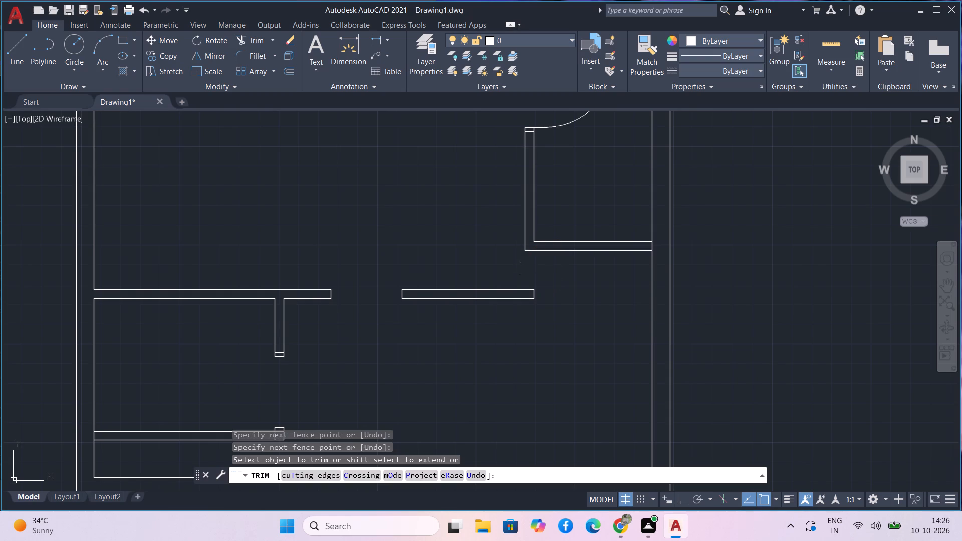
{"action": "key", "text": "Escape"}
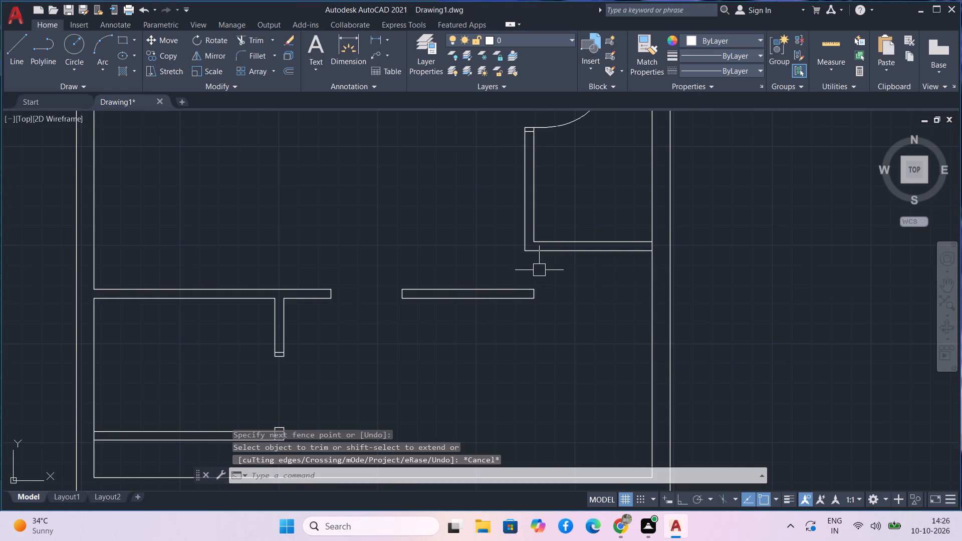
Extend the small right-hand room's left outer wall face down through the horizontal partition to its lower face.
{"action": "type", "text": "ex"}
{"action": "key", "text": "space"}
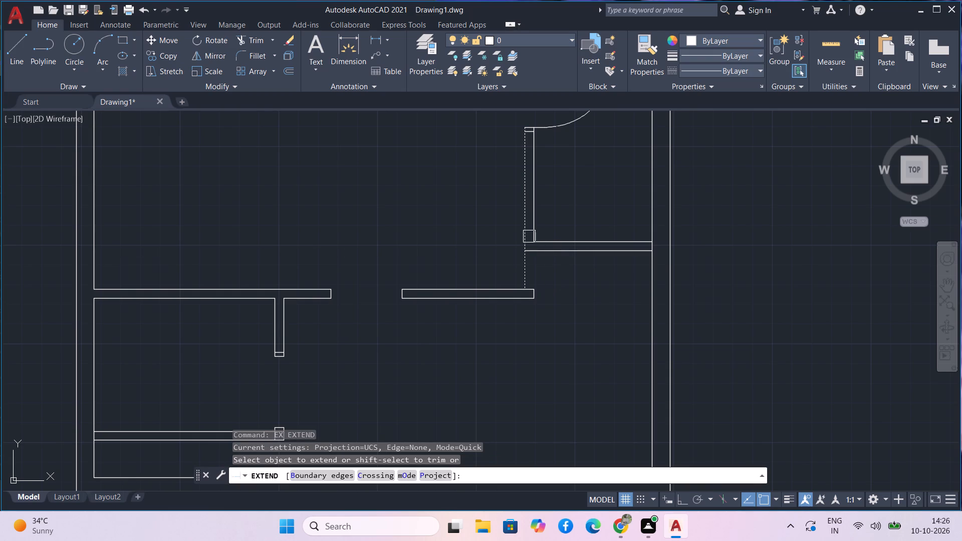
{"action": "left_click", "coordinate": [529, 236]}
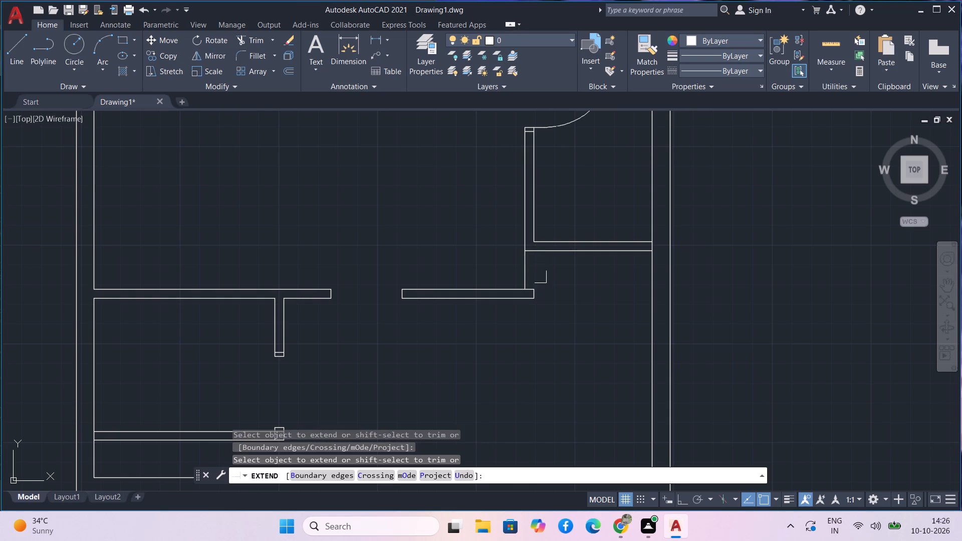
{"action": "left_click", "coordinate": [527, 276]}
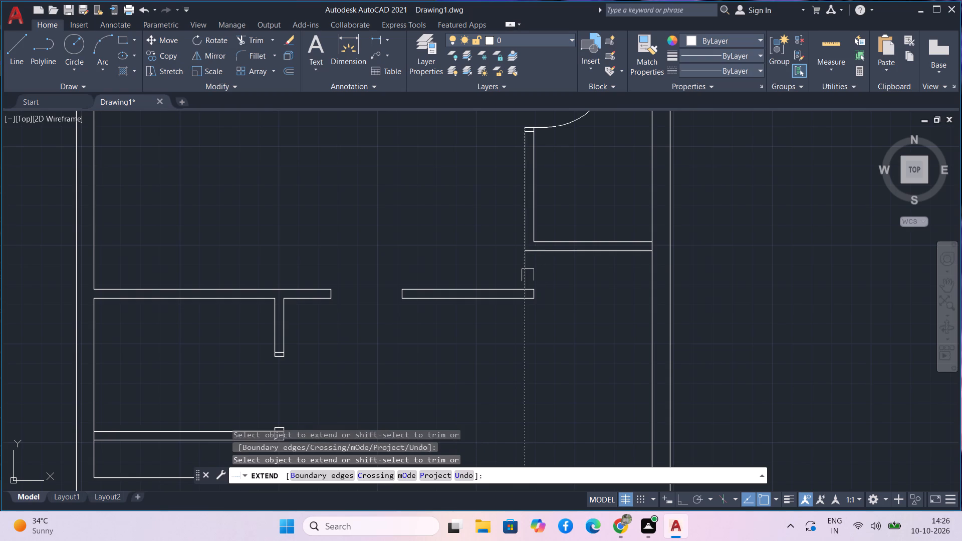
{"action": "key", "text": "Escape"}
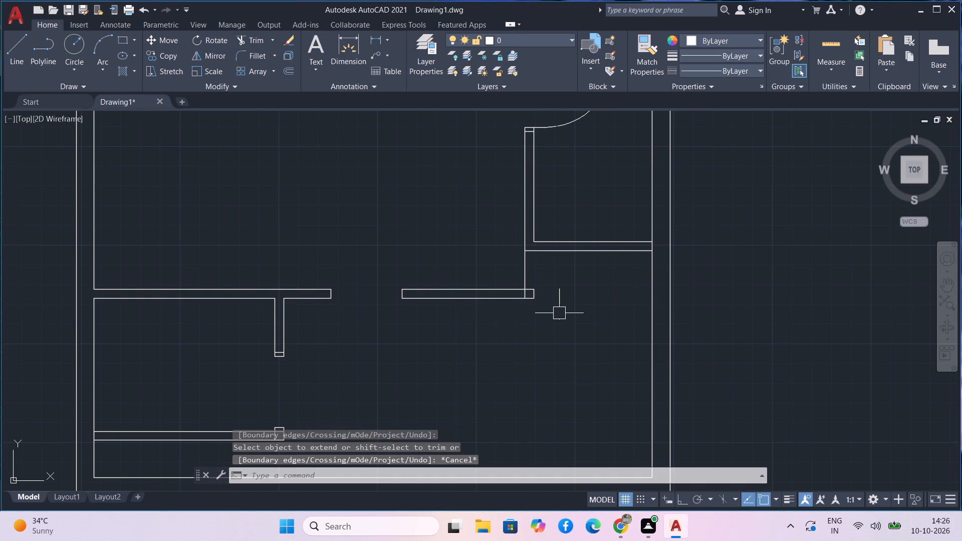
Trim the horizontal partition's end beyond the extended wall line, and the line between that partition and the small right-hand room.
{"action": "type", "text": "tr"}
{"action": "key", "text": "space"}
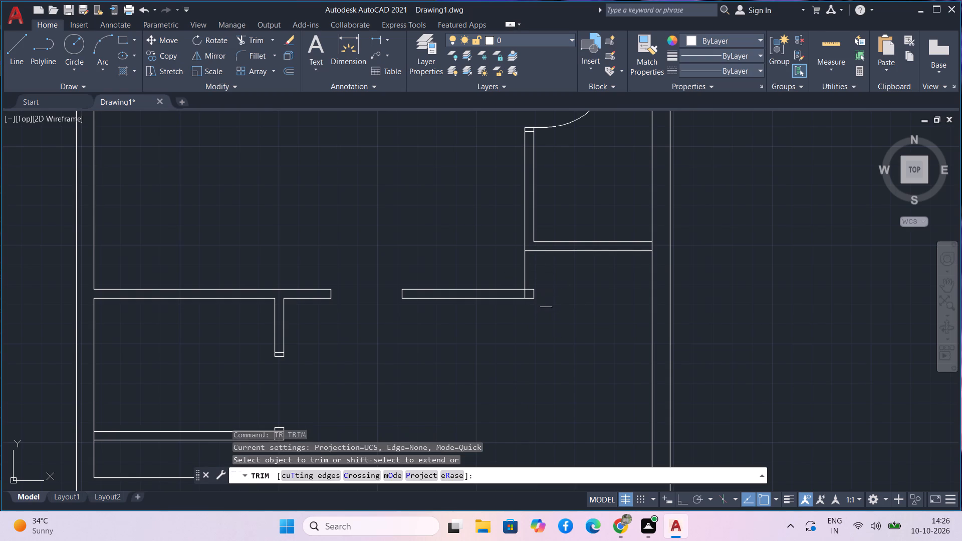
{"action": "scroll", "coordinate": [538, 302], "scroll_direction": "up", "scroll_amount": 4}
{"action": "left_click_drag", "start_coordinate": [532, 309], "coordinate": [515, 276]}
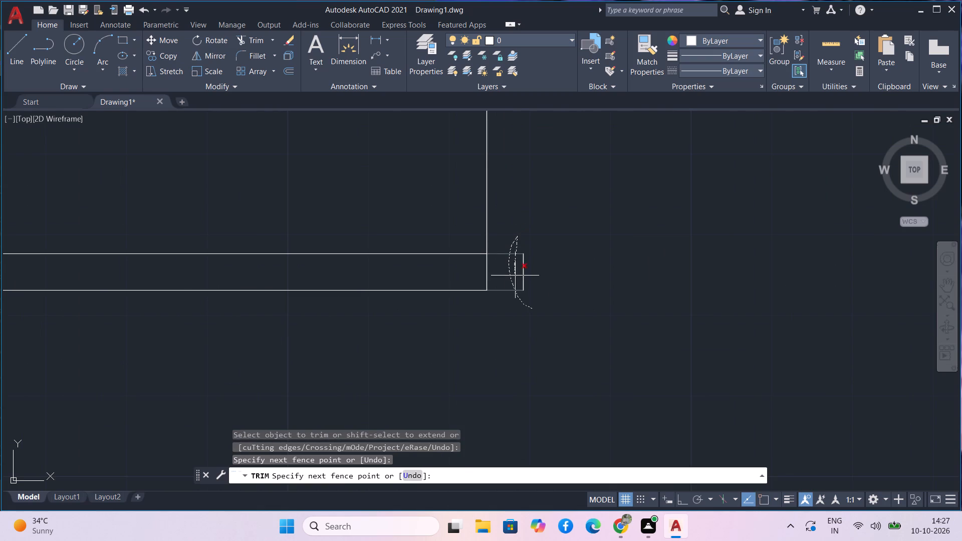
{"action": "left_click_drag", "start_coordinate": [515, 276], "coordinate": [532, 274]}
{"action": "scroll", "coordinate": [521, 281], "scroll_direction": "down", "scroll_amount": 3}
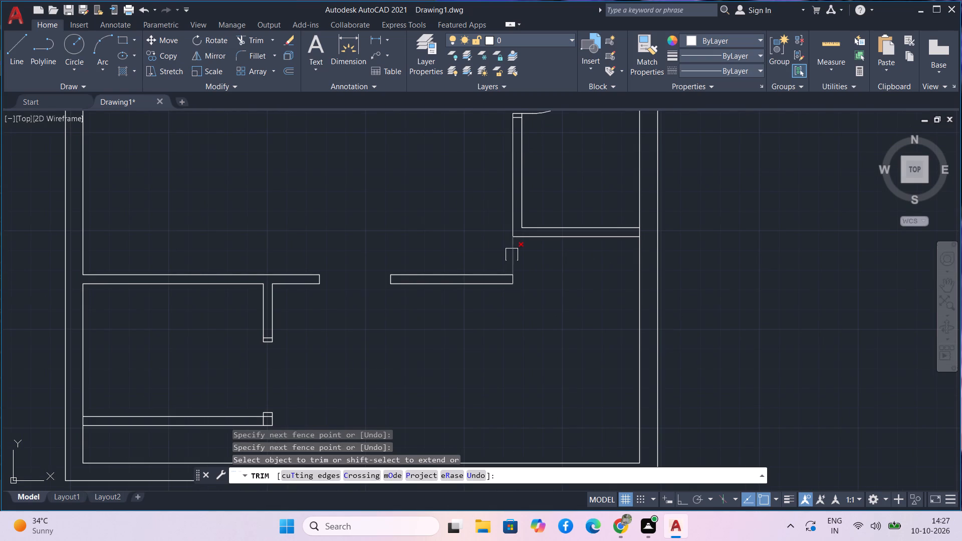
{"action": "left_click", "coordinate": [512, 254]}
{"action": "scroll", "coordinate": [534, 260], "scroll_direction": "down", "scroll_amount": 1}
{"action": "scroll", "coordinate": [517, 315], "scroll_direction": "down", "scroll_amount": 1}
{"action": "middle_click_drag", "start_coordinate": [517, 315], "coordinate": [521, 311]}
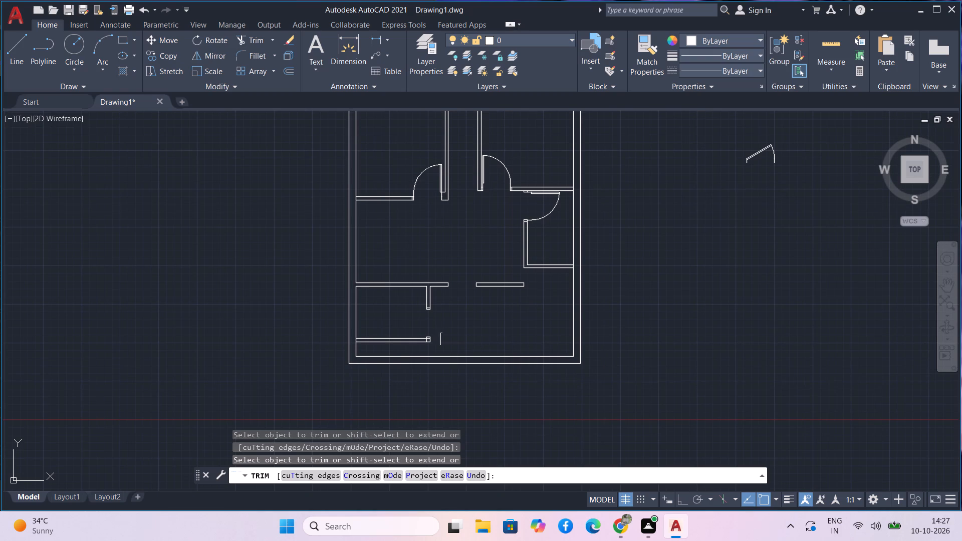
{"action": "scroll", "coordinate": [417, 356], "scroll_direction": "up", "scroll_amount": 2}
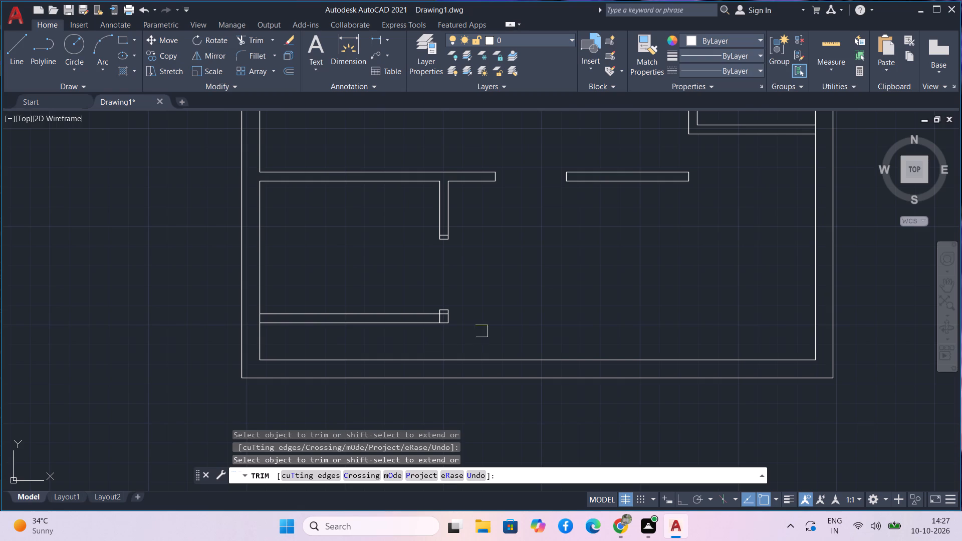
{"action": "key", "text": "Escape"}
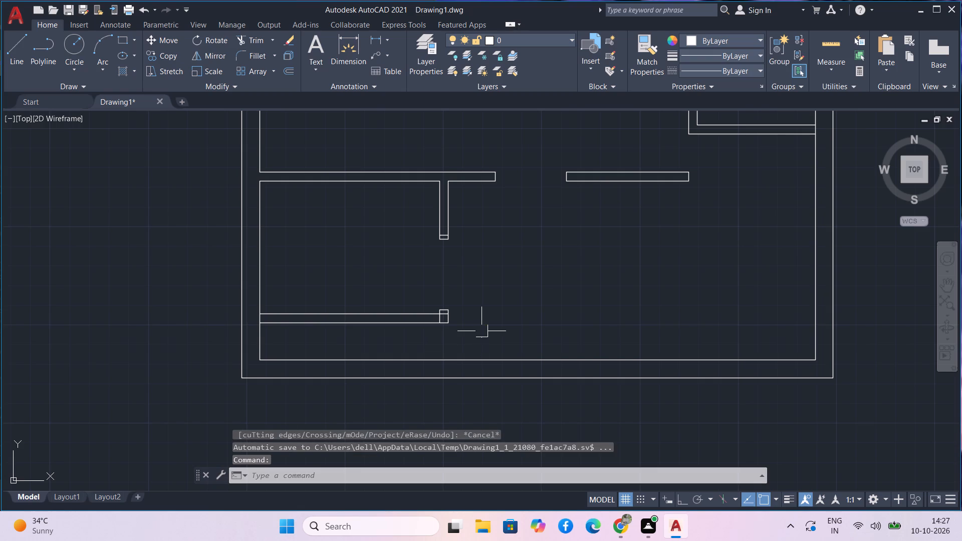
Extend the lower-left partition's right end line down through the bottom outer wall to its outer face.
{"action": "type", "text": "ex"}
{"action": "key", "text": "space"}
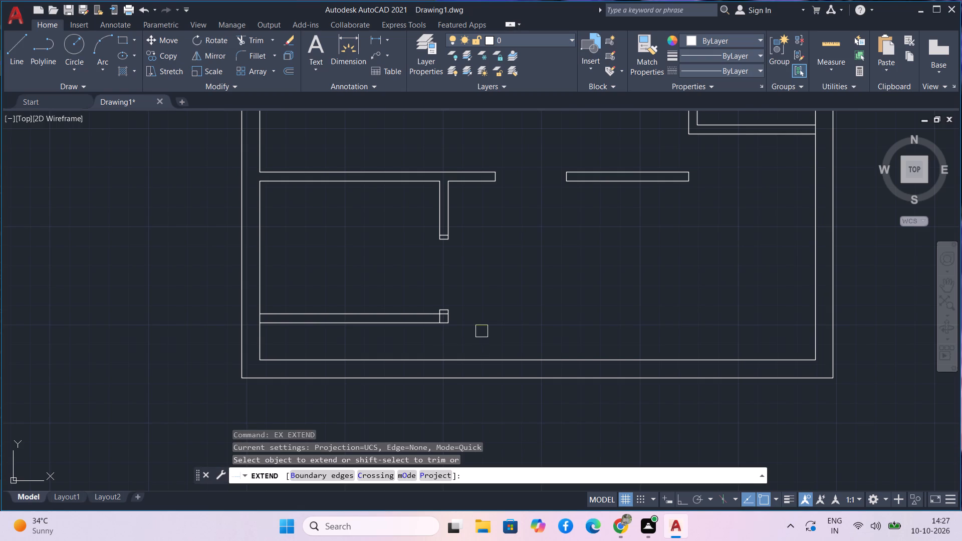
{"action": "scroll", "coordinate": [452, 325], "scroll_direction": "up", "scroll_amount": 2}
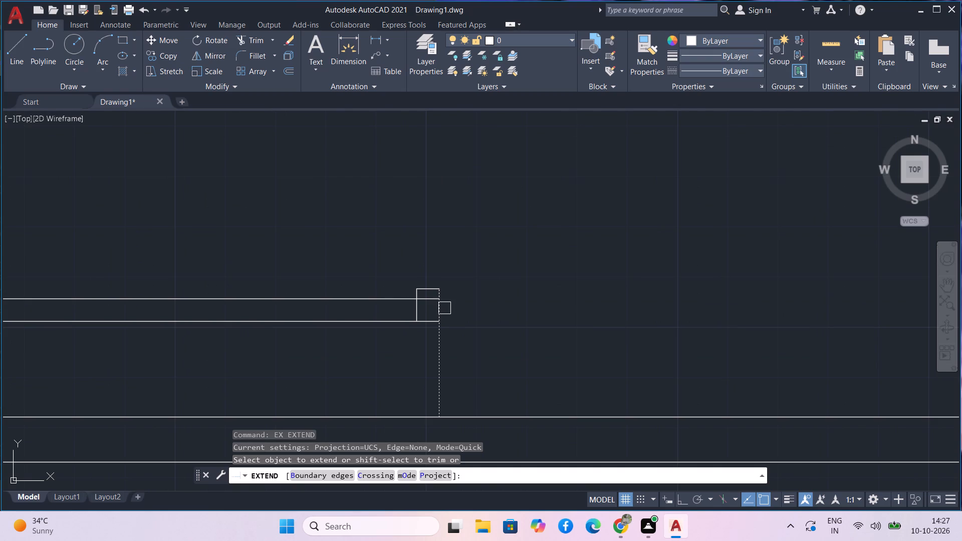
{"action": "left_click", "coordinate": [444, 308]}
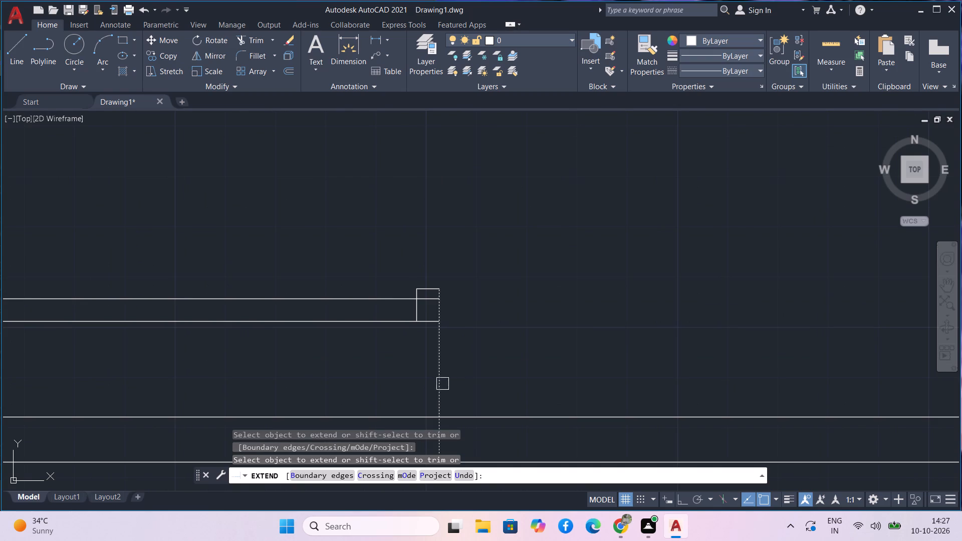
{"action": "left_click", "coordinate": [442, 384]}
{"action": "scroll", "coordinate": [443, 384], "scroll_direction": "down", "scroll_amount": 4}
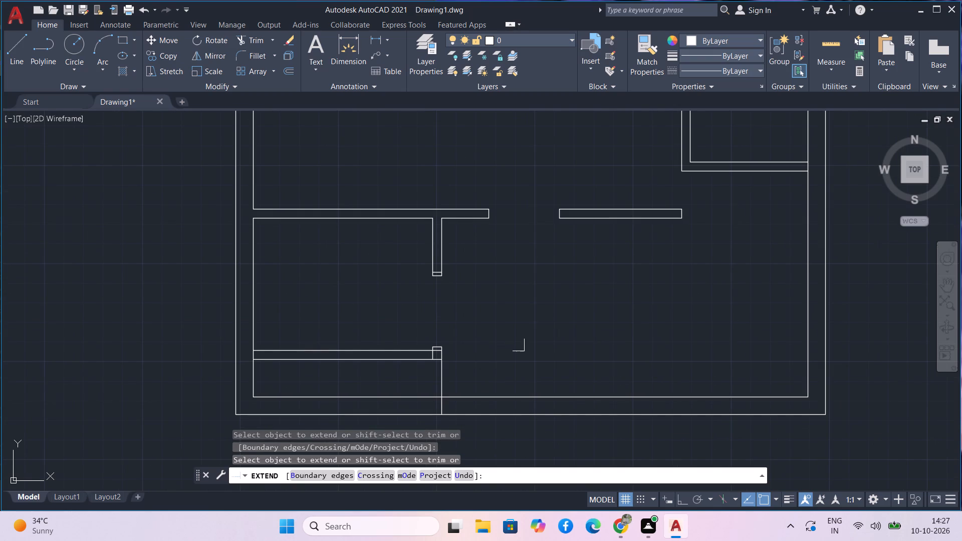
{"action": "middle_click_drag", "start_coordinate": [518, 345], "coordinate": [429, 340]}
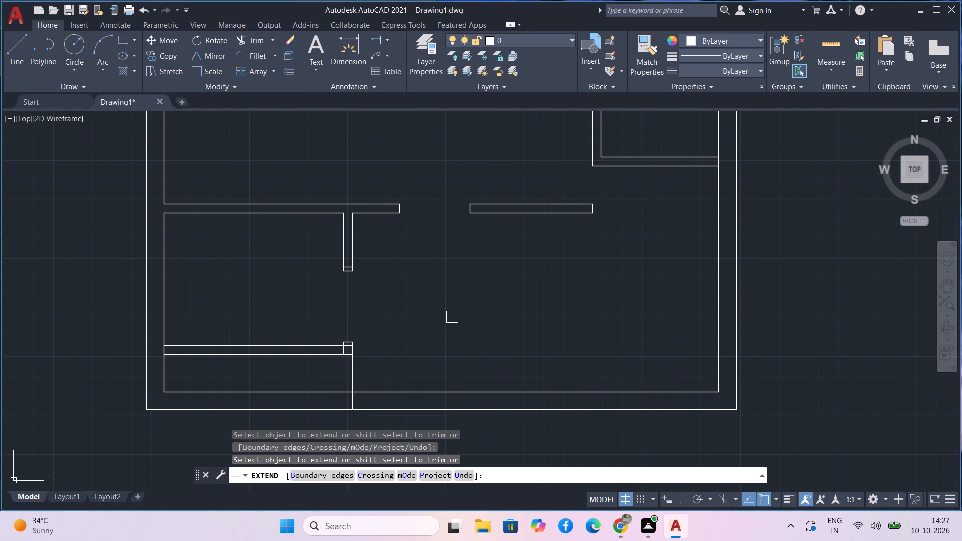
{"action": "key", "text": "Escape"}
Offset the extended vertical line 2' to the right to locate the first jamb in the bottom outer wall.
{"action": "key", "text": "0"}
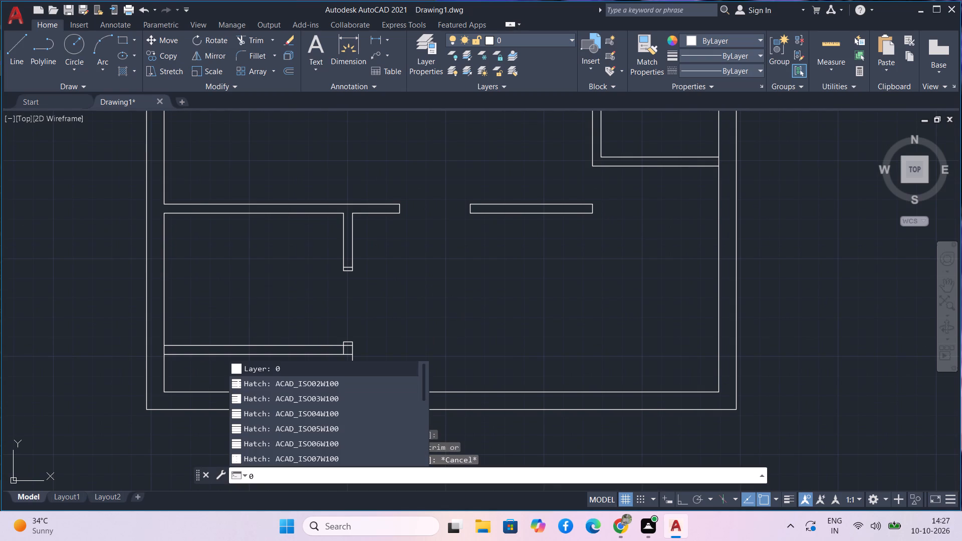
{"action": "key", "text": "BackSpace"}
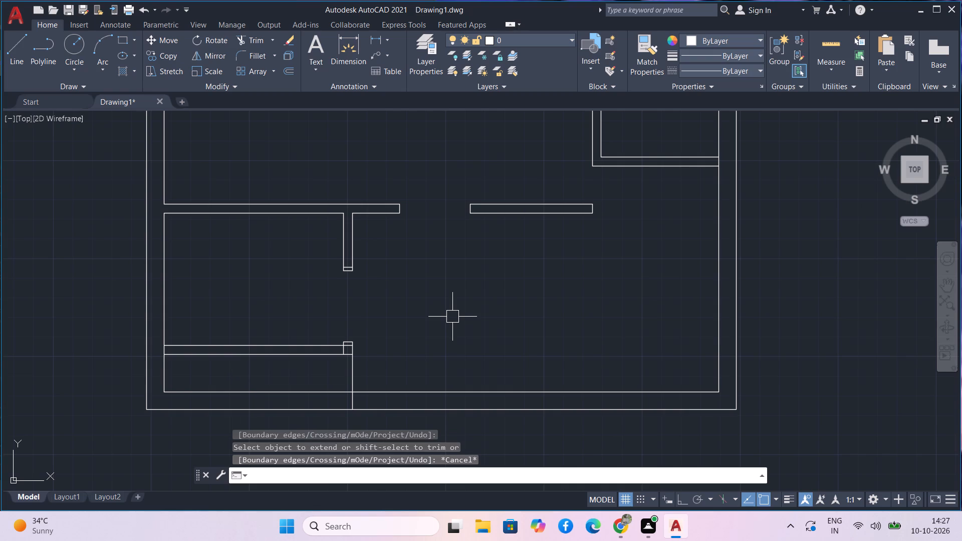
{"action": "type", "text": "o 2"}
{"action": "key", "text": "apostrophe"}
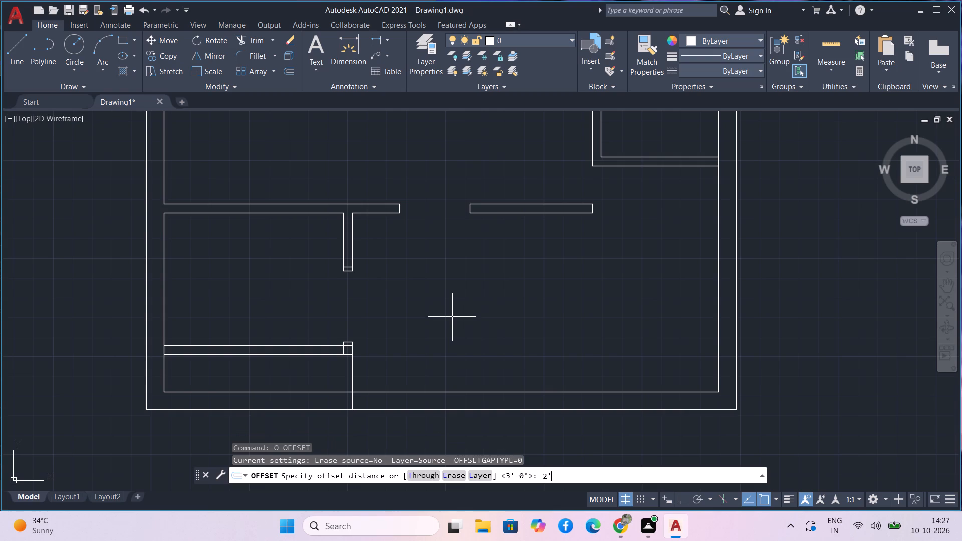
{"action": "key", "text": "Return"}
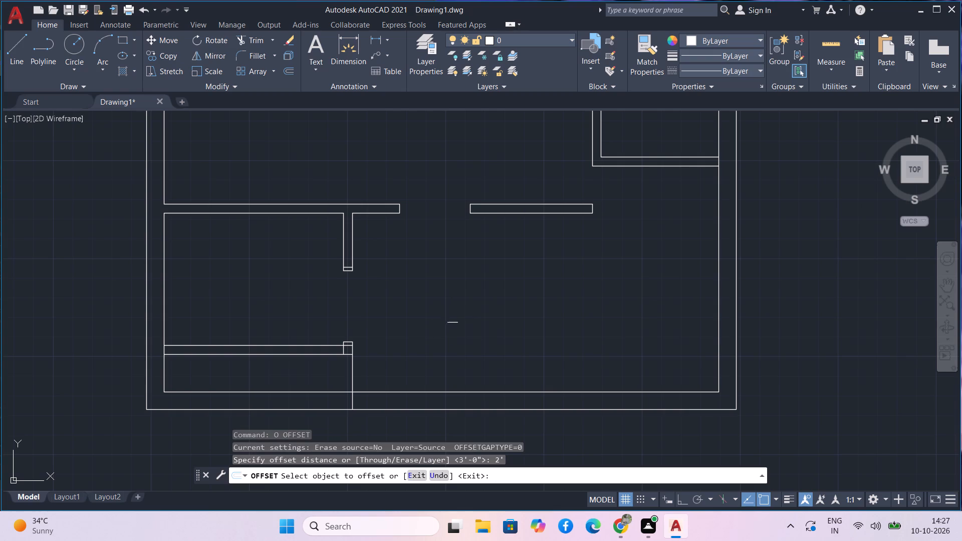
{"action": "left_click", "coordinate": [350, 378]}
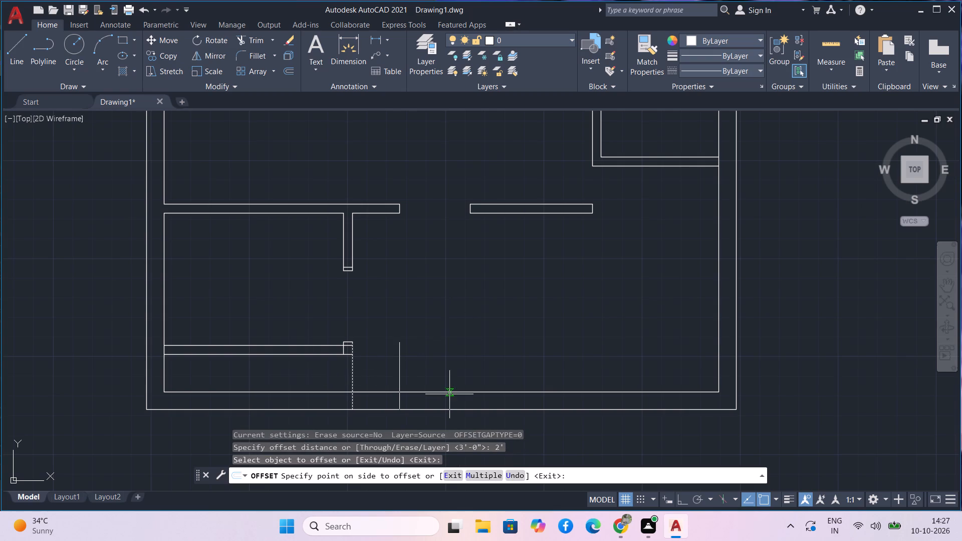
{"action": "left_click", "coordinate": [461, 374]}
{"action": "key", "text": "Escape"}
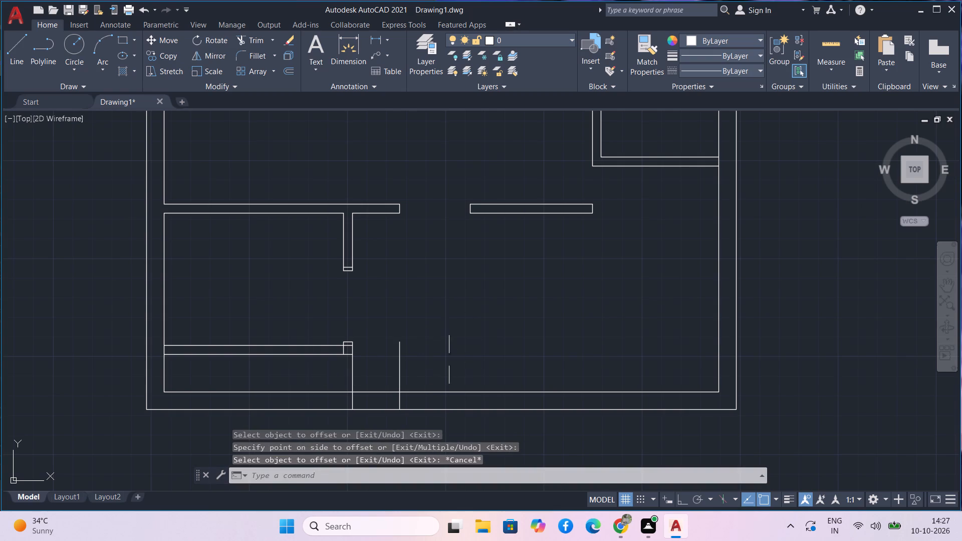
Trim the new jamb line's excess above the bottom outer wall's inner face.
{"action": "type", "text": "tr"}
{"action": "key", "text": "space"}
{"action": "left_click_drag", "start_coordinate": [446, 357], "coordinate": [408, 354]}
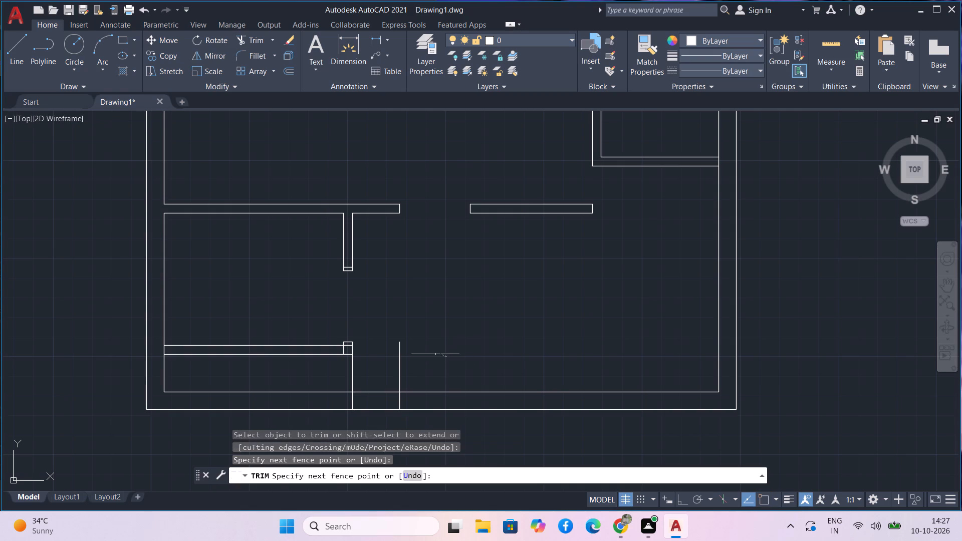
{"action": "left_click_drag", "start_coordinate": [408, 354], "coordinate": [381, 335]}
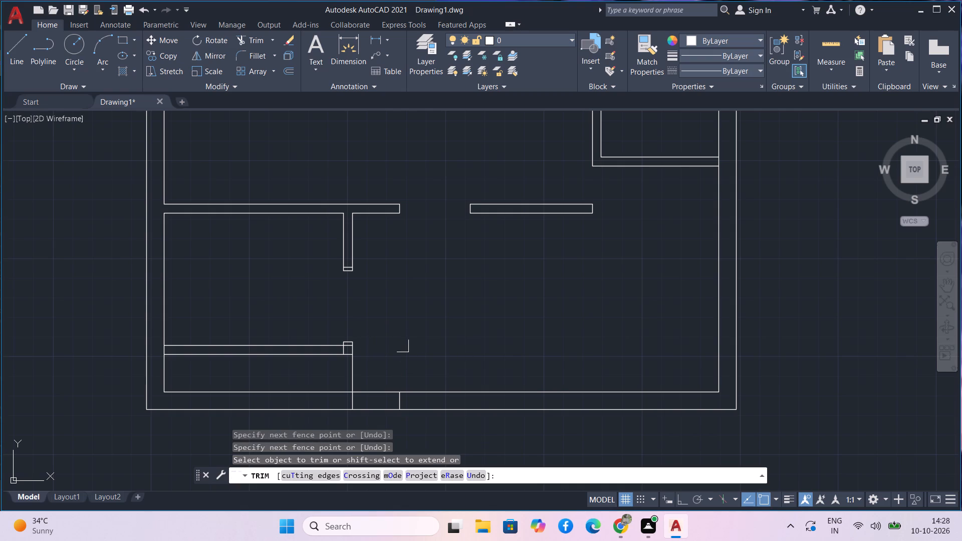
{"action": "key", "text": "Escape"}
Offset the bottom wall's jamb line 3' to the right to mark the opening's other side.
{"action": "type", "text": "o"}
{"action": "key", "text": "space"}
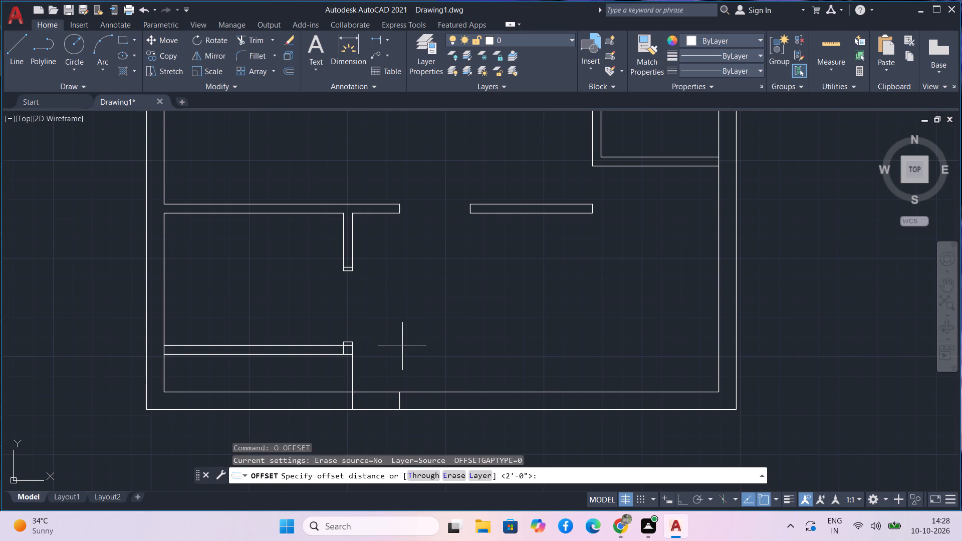
{"action": "type", "text": "3'"}
{"action": "key", "text": "Return"}
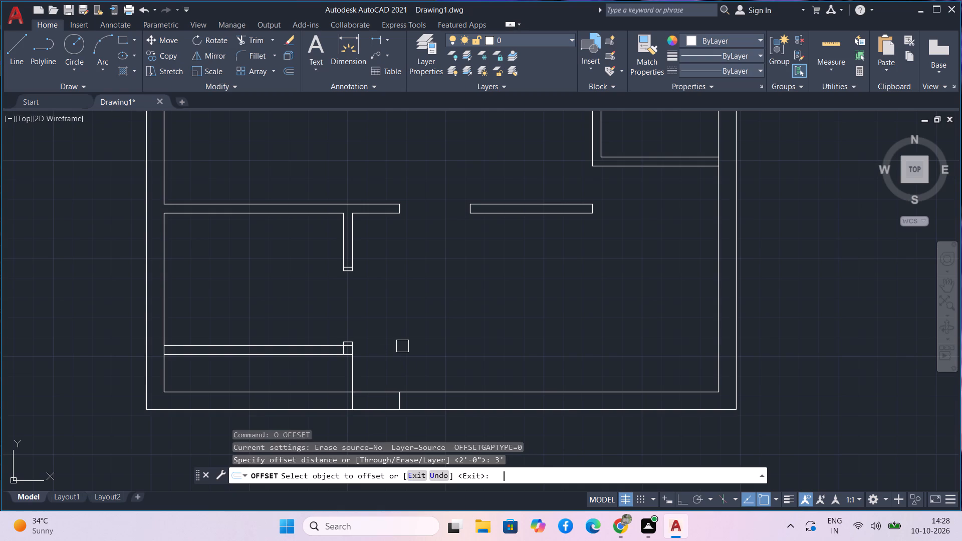
{"action": "left_click", "coordinate": [401, 403]}
{"action": "left_click", "coordinate": [522, 406]}
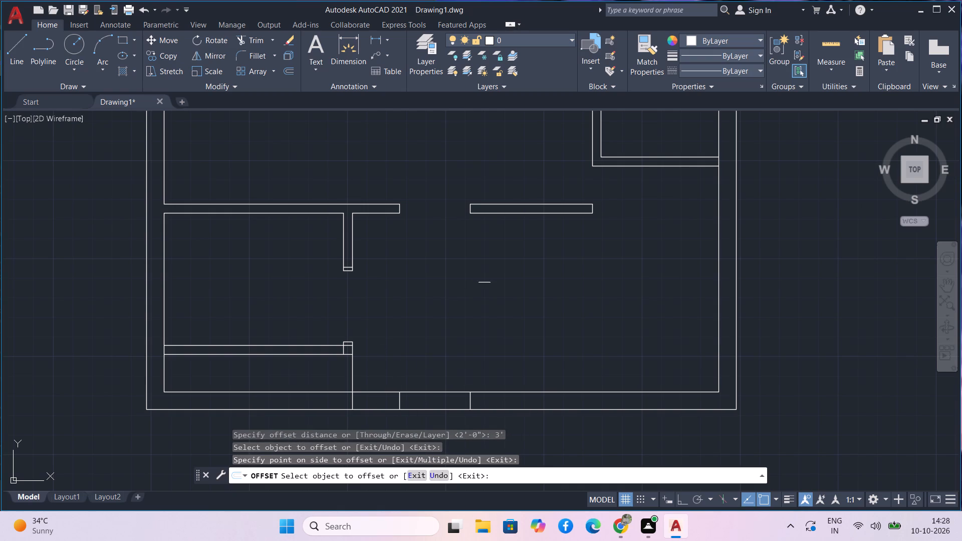
{"action": "key", "text": "Escape"}
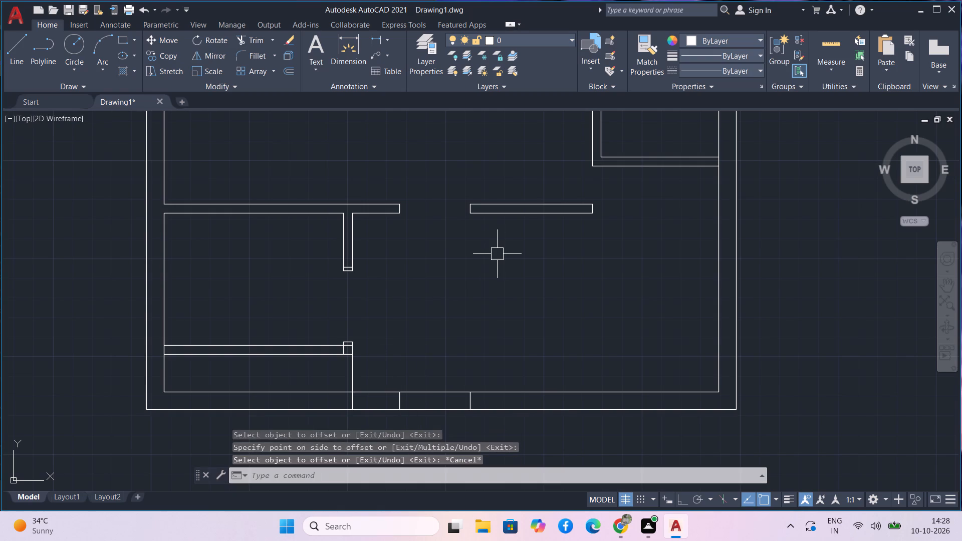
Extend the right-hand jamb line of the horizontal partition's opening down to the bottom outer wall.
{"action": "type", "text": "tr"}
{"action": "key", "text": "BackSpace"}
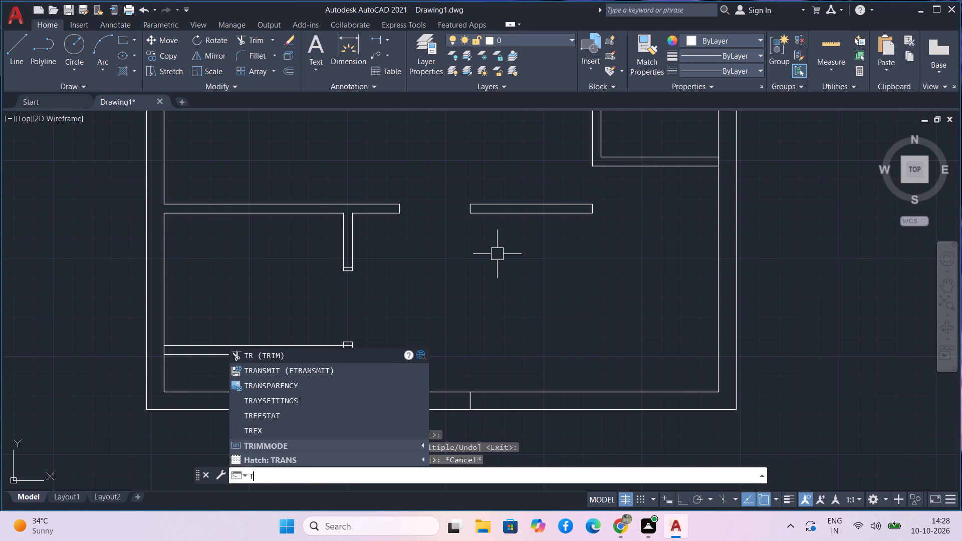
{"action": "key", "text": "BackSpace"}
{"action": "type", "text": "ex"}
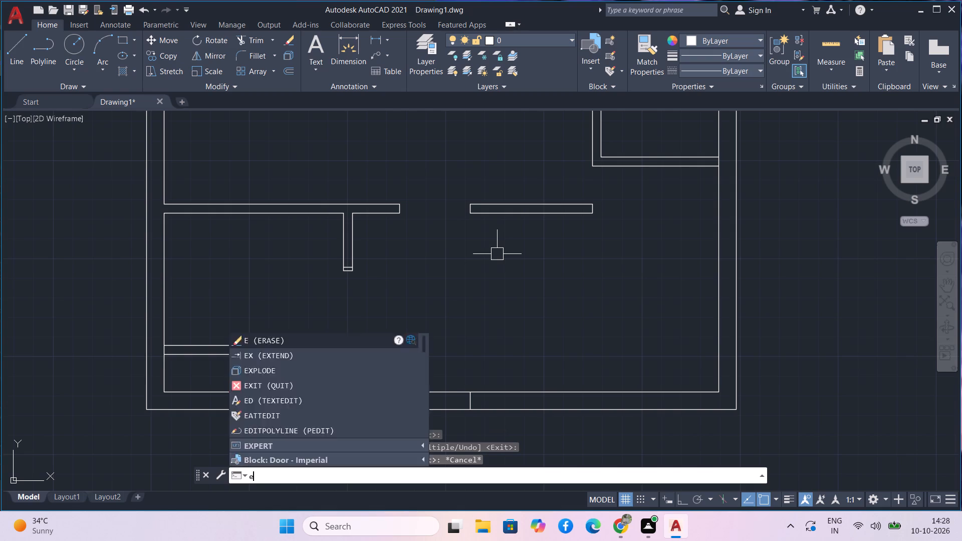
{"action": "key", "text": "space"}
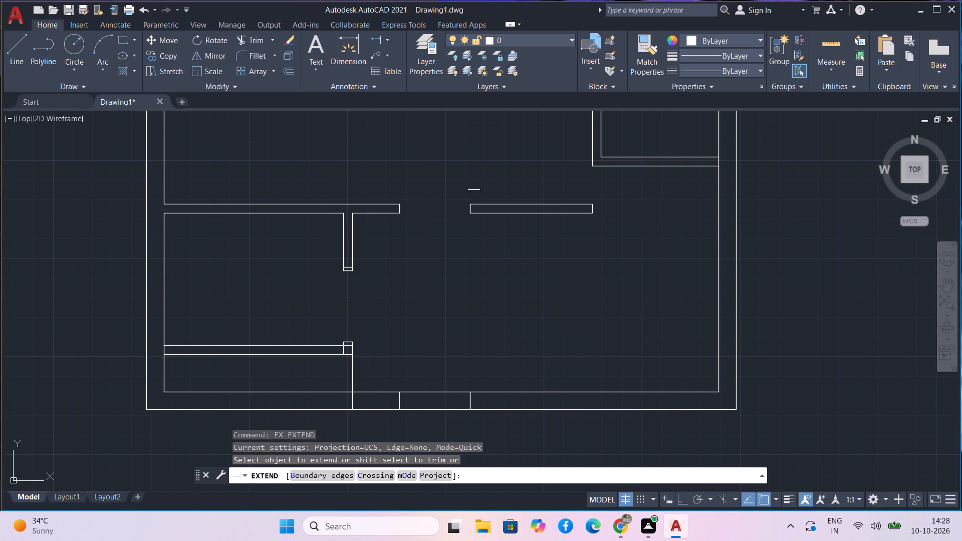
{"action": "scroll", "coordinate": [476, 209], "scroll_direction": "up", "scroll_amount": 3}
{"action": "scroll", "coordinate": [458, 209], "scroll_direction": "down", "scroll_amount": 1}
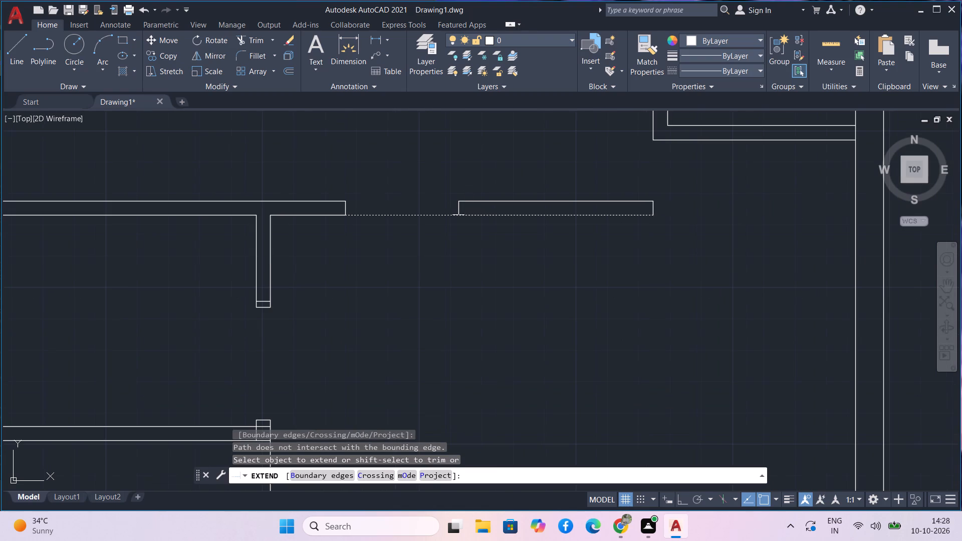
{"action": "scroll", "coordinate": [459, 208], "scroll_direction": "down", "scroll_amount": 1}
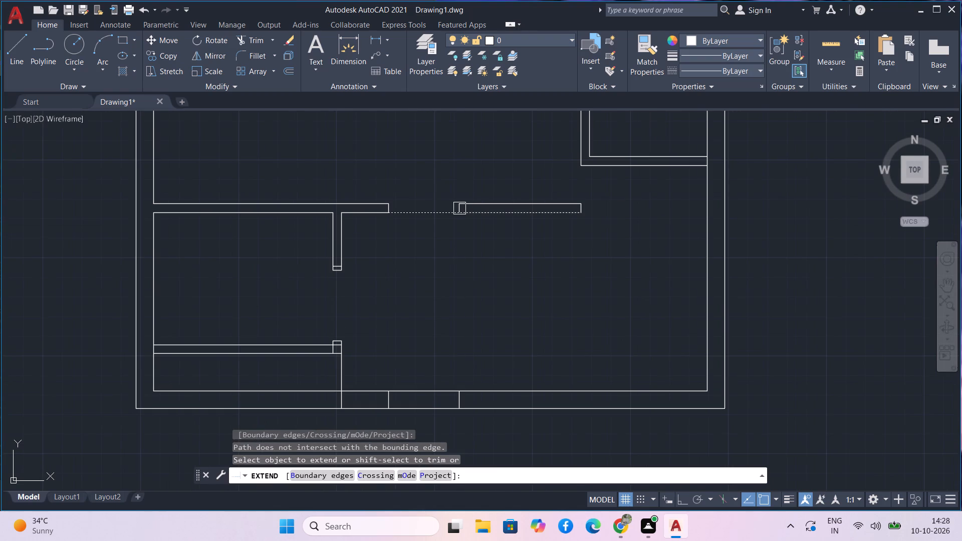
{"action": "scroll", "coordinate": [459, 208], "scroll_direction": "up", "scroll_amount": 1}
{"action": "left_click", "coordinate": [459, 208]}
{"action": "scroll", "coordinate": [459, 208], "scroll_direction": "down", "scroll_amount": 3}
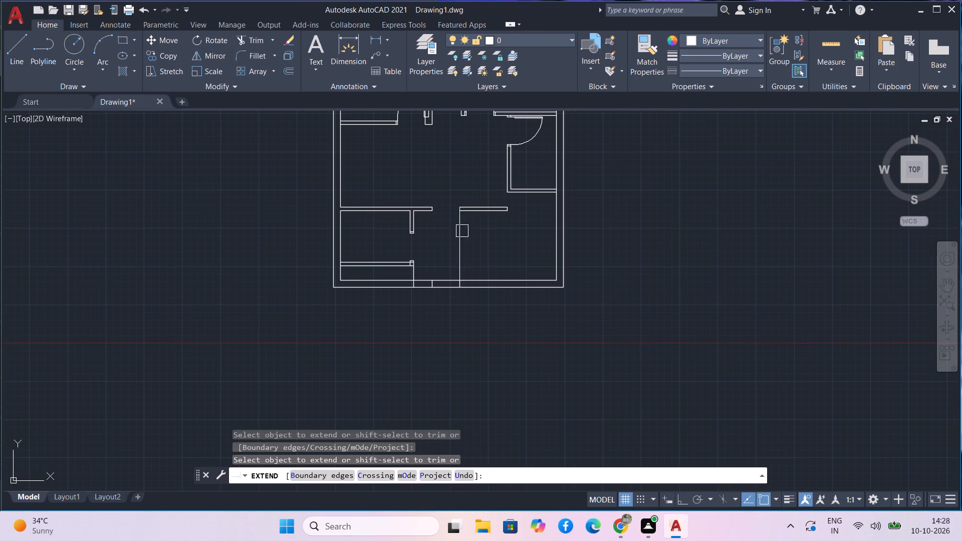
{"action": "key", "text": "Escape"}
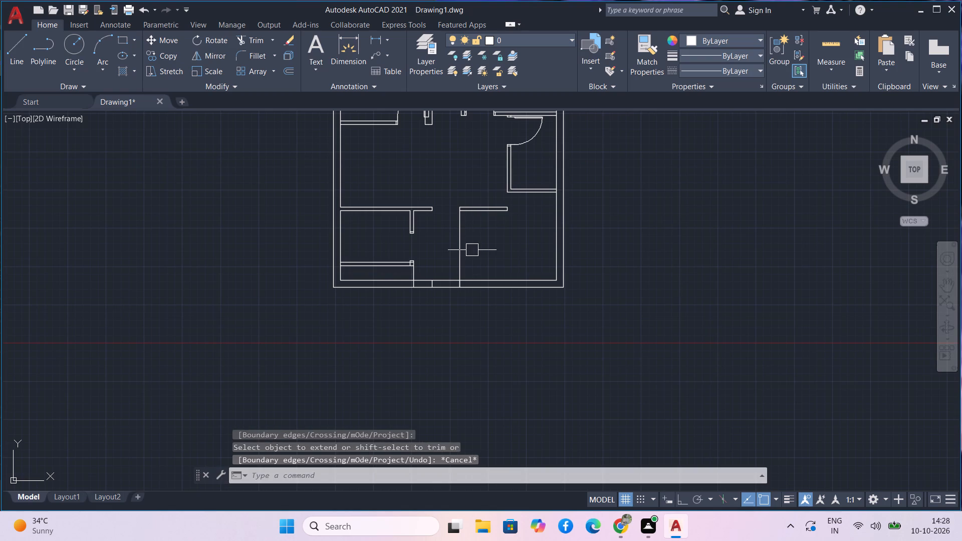
Trim away the extended jamb line between the walls, and cut out the bottom outer wall between its two jamb lines.
{"action": "type", "text": "tr"}
{"action": "key", "text": "space"}
{"action": "left_click_drag", "start_coordinate": [473, 249], "coordinate": [441, 236]}
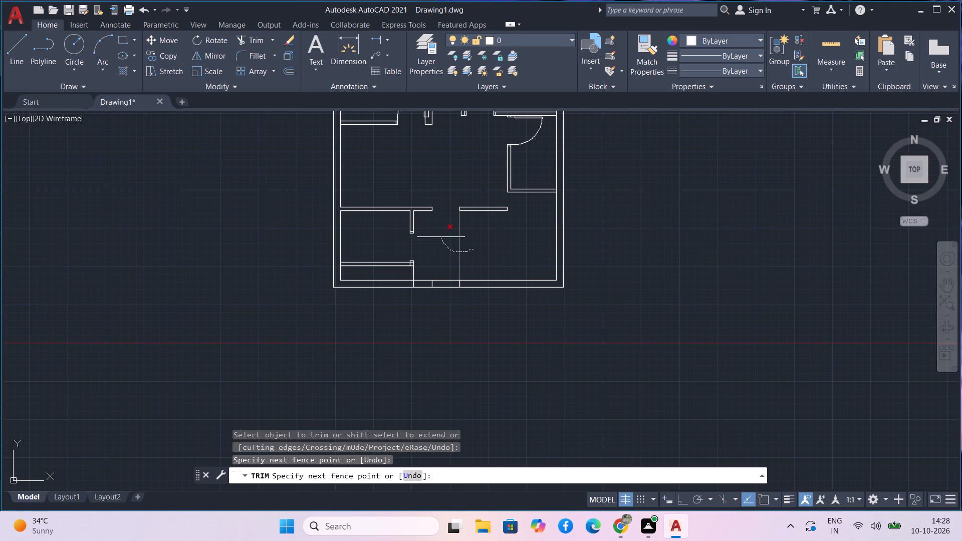
{"action": "left_click_drag", "start_coordinate": [441, 236], "coordinate": [441, 234]}
{"action": "left_click_drag", "start_coordinate": [456, 249], "coordinate": [447, 304]}
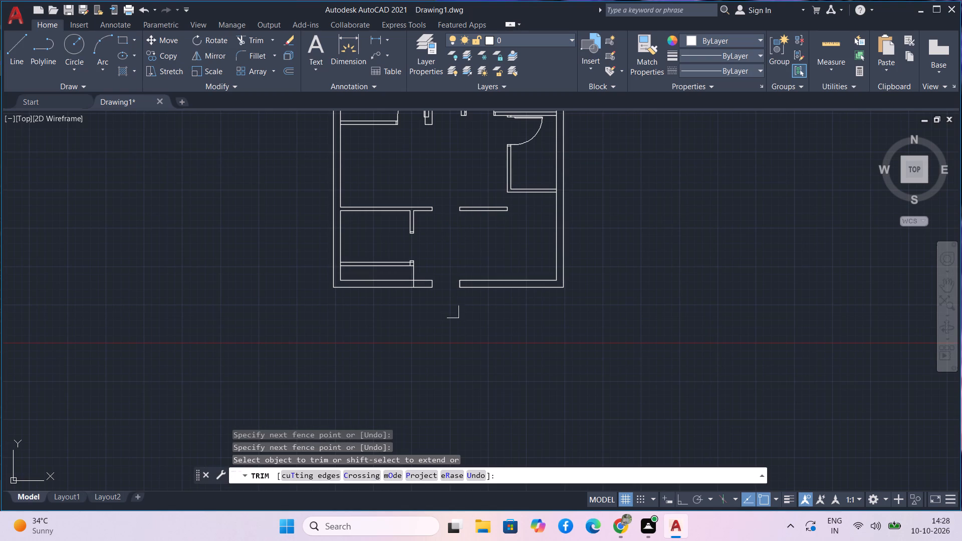
Trim the remaining vertical guide line below the lower-left partition and inside the bottom outer wall.
{"action": "scroll", "coordinate": [401, 279], "scroll_direction": "up", "scroll_amount": 3}
{"action": "left_click_drag", "start_coordinate": [452, 263], "coordinate": [456, 260]}
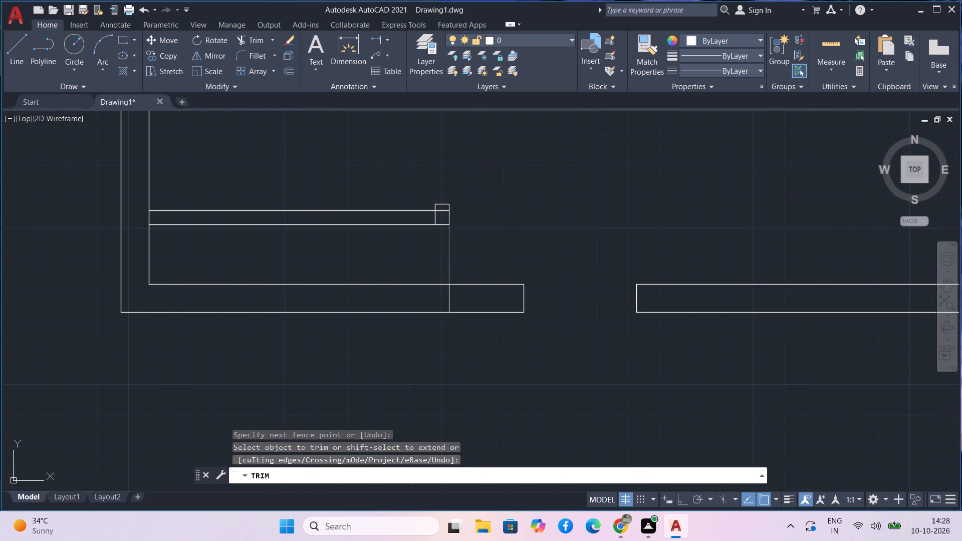
{"action": "left_click_drag", "start_coordinate": [456, 260], "coordinate": [457, 259]}
{"action": "left_click", "coordinate": [449, 298]}
{"action": "scroll", "coordinate": [463, 267], "scroll_direction": "down", "scroll_amount": 2}
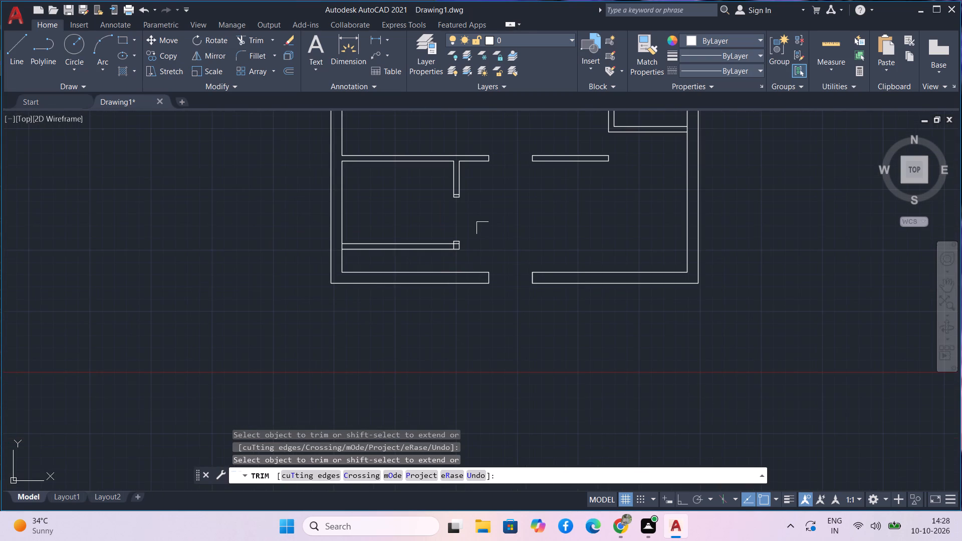
{"action": "middle_click_drag", "start_coordinate": [483, 228], "coordinate": [435, 266]}
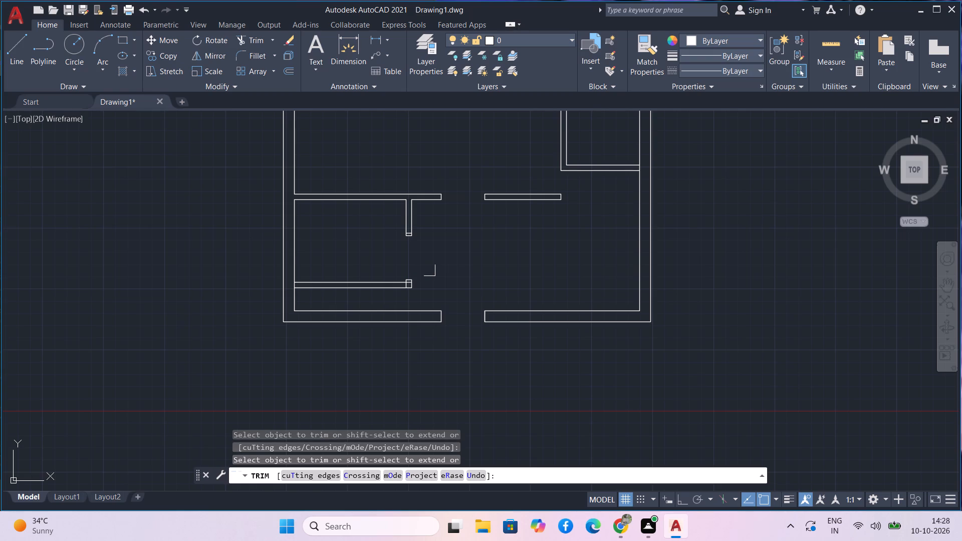
Offset the lower-left room's upper and left inner wall lines 2' into the room.
{"action": "key", "text": "Escape"}
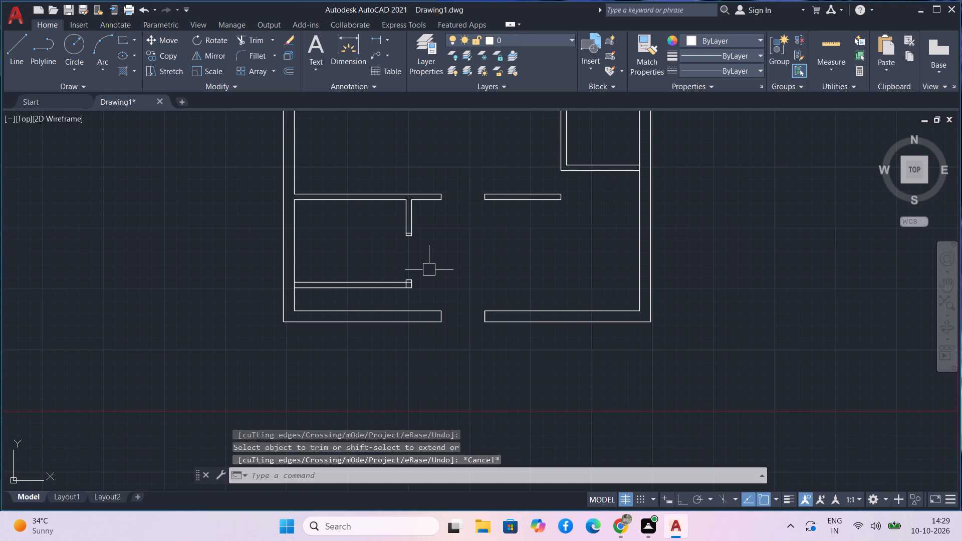
{"action": "type", "text": "o"}
{"action": "key", "text": "space"}
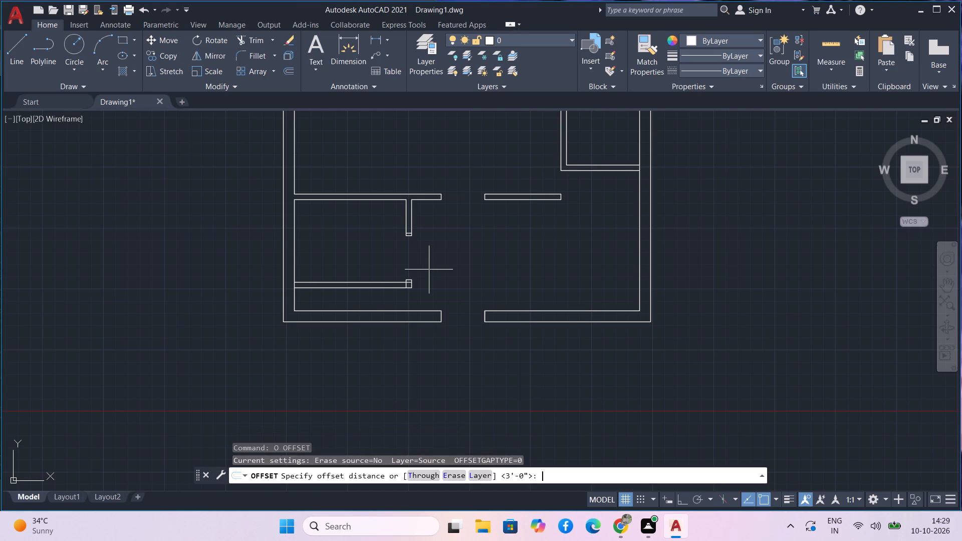
{"action": "key", "text": "2"}
{"action": "key", "text": "apostrophe"}
{"action": "key", "text": "Return"}
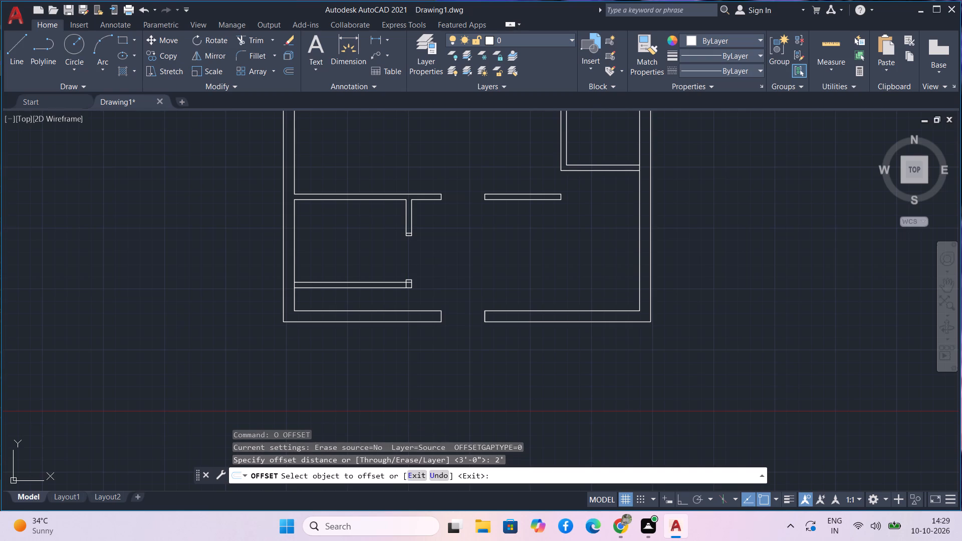
{"action": "left_click_drag", "start_coordinate": [352, 203], "coordinate": [338, 235]}
{"action": "left_click", "coordinate": [331, 252]}
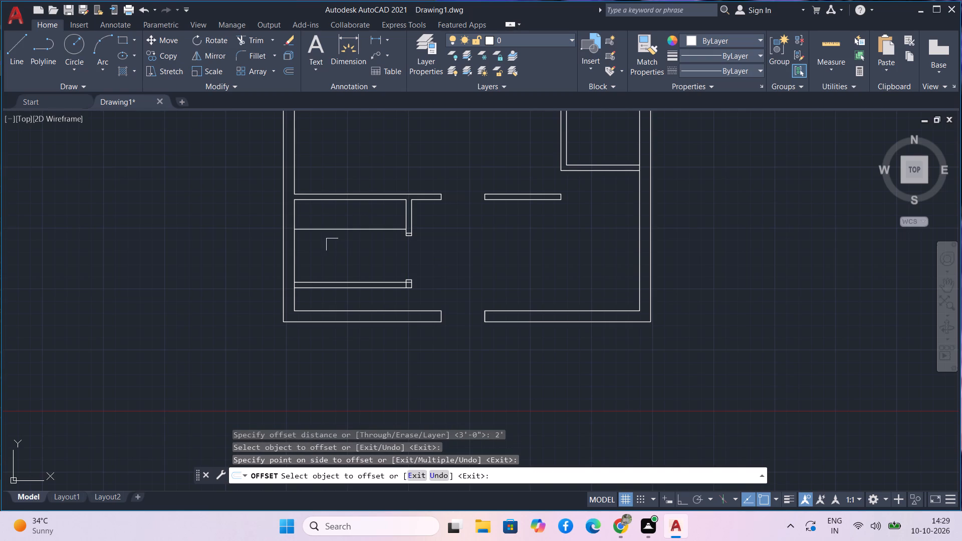
{"action": "left_click", "coordinate": [297, 251]}
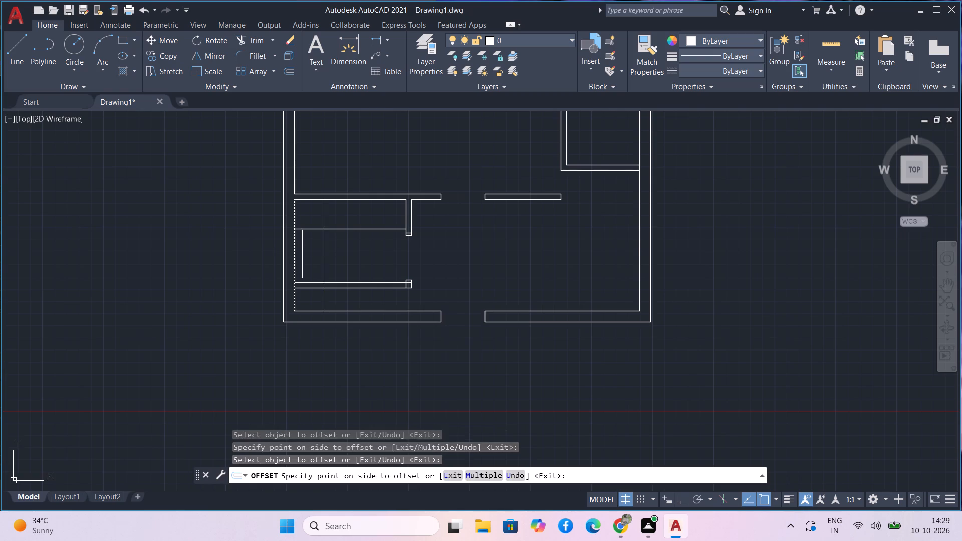
{"action": "left_click", "coordinate": [302, 254]}
{"action": "key", "text": "Escape"}
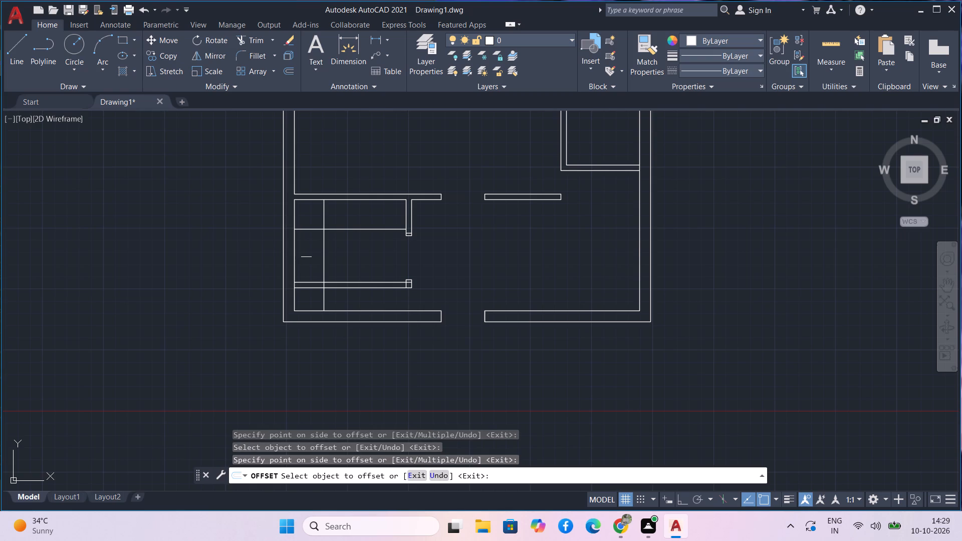
Trim the vertical offset line below and inside the room's lower partition, and trim both offset lines past their shared corner.
{"action": "type", "text": "tr"}
{"action": "key", "text": "space"}
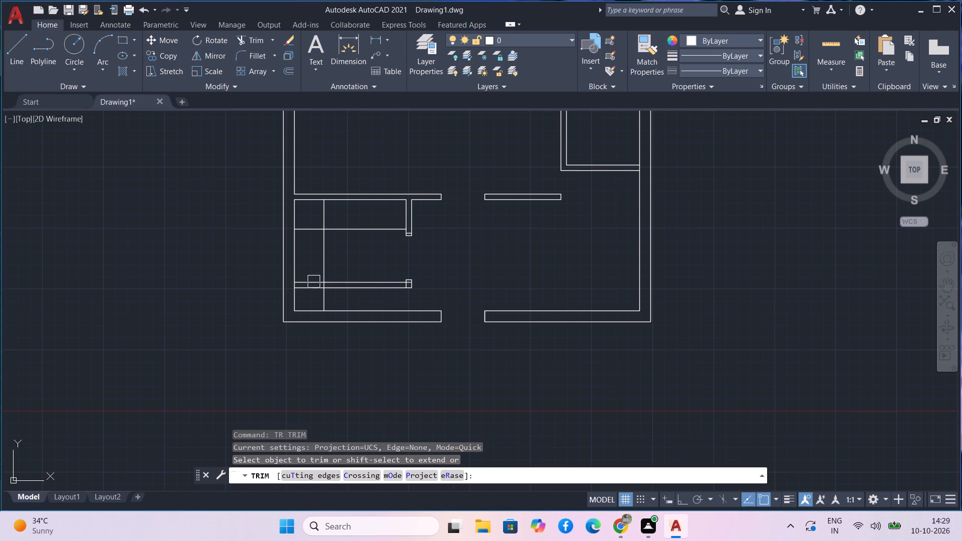
{"action": "left_click", "coordinate": [321, 303]}
{"action": "left_click_drag", "start_coordinate": [315, 241], "coordinate": [313, 230]}
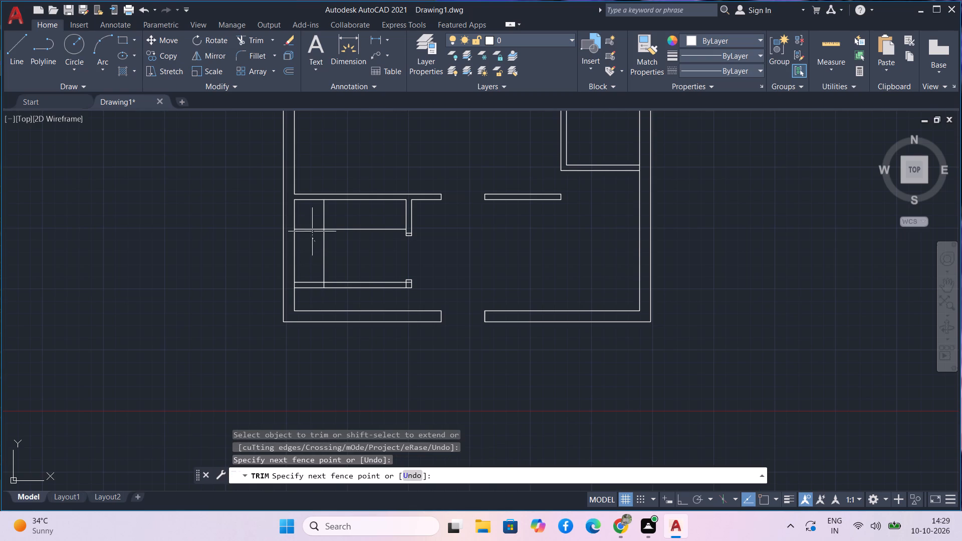
{"action": "left_click_drag", "start_coordinate": [313, 230], "coordinate": [332, 213]}
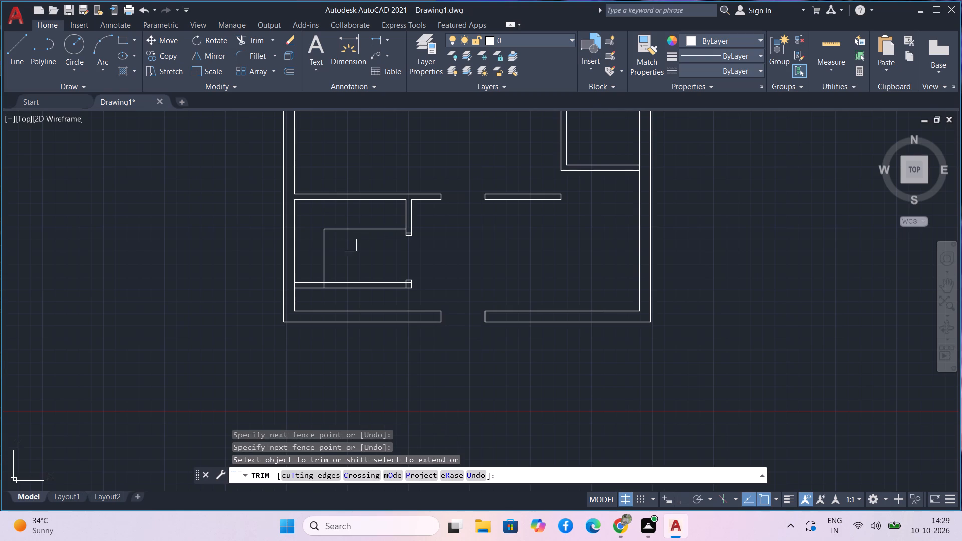
{"action": "scroll", "coordinate": [327, 287], "scroll_direction": "up", "scroll_amount": 5}
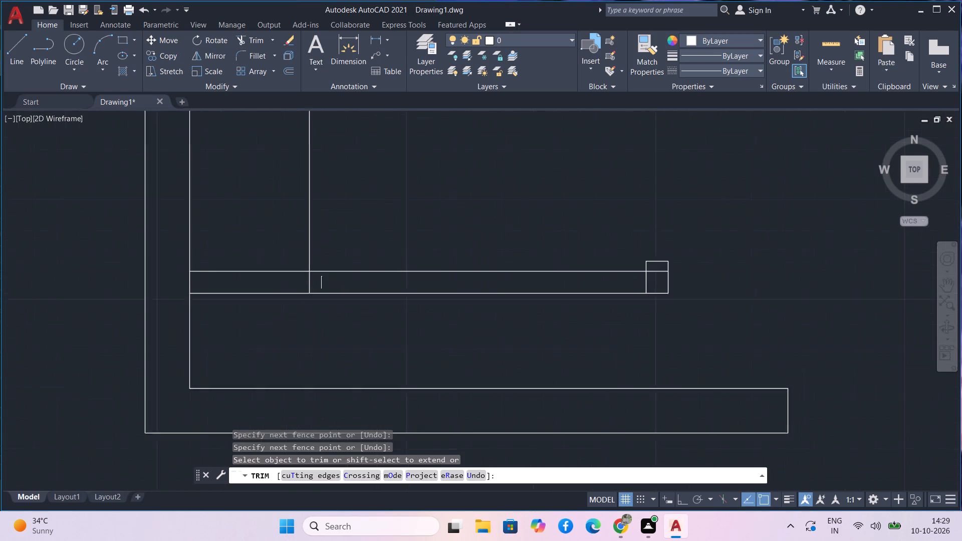
{"action": "left_click_drag", "start_coordinate": [329, 281], "coordinate": [285, 277]}
Remove the horizontal 2' offset line from the lower-left room.
{"action": "scroll", "coordinate": [284, 277], "scroll_direction": "down", "scroll_amount": 4}
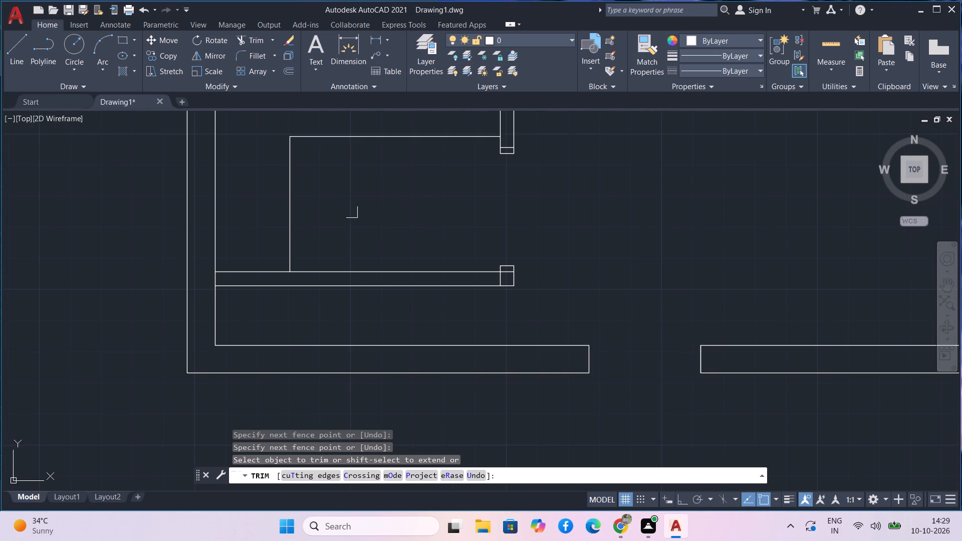
{"action": "scroll", "coordinate": [351, 212], "scroll_direction": "down", "scroll_amount": 1}
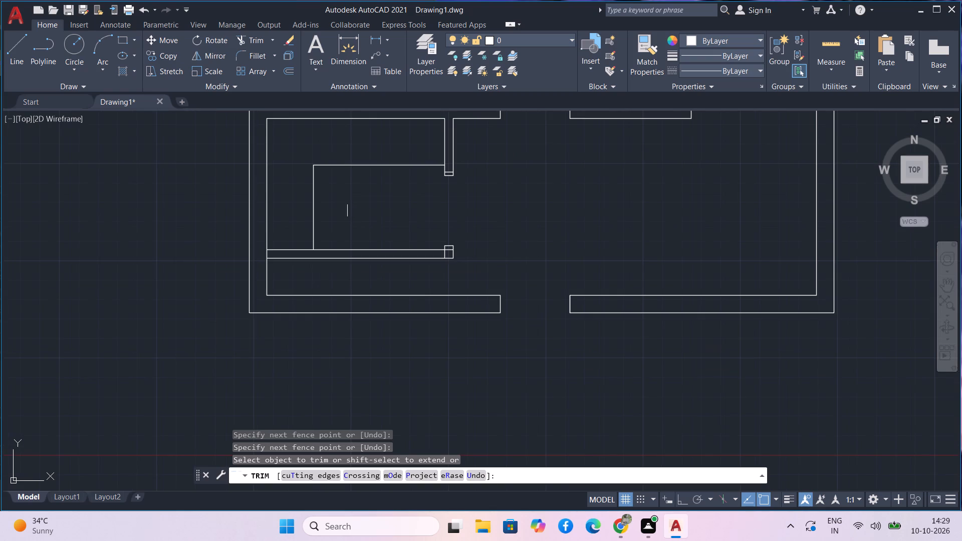
{"action": "middle_click_drag", "start_coordinate": [354, 199], "coordinate": [345, 231]}
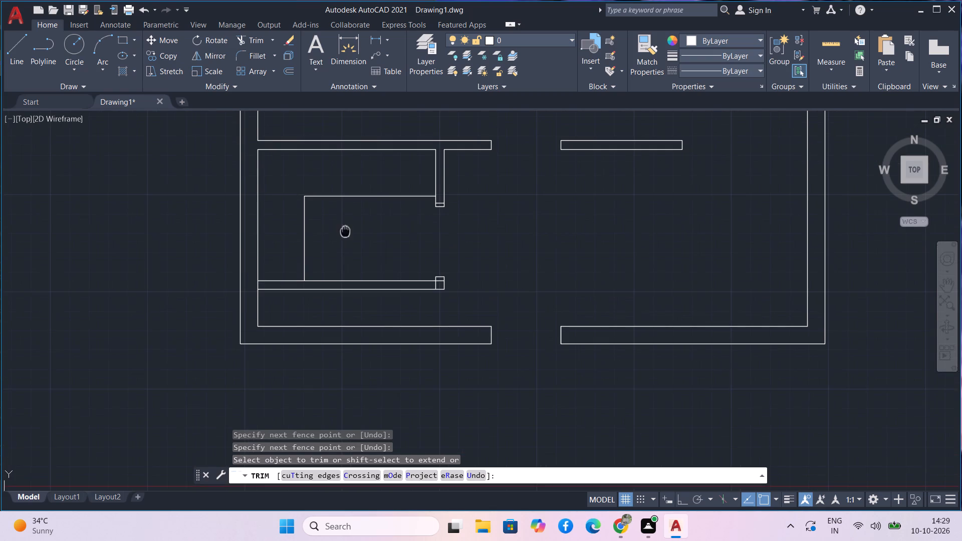
{"action": "middle_click_drag", "start_coordinate": [345, 231], "coordinate": [345, 231]}
{"action": "left_click", "coordinate": [349, 199]}
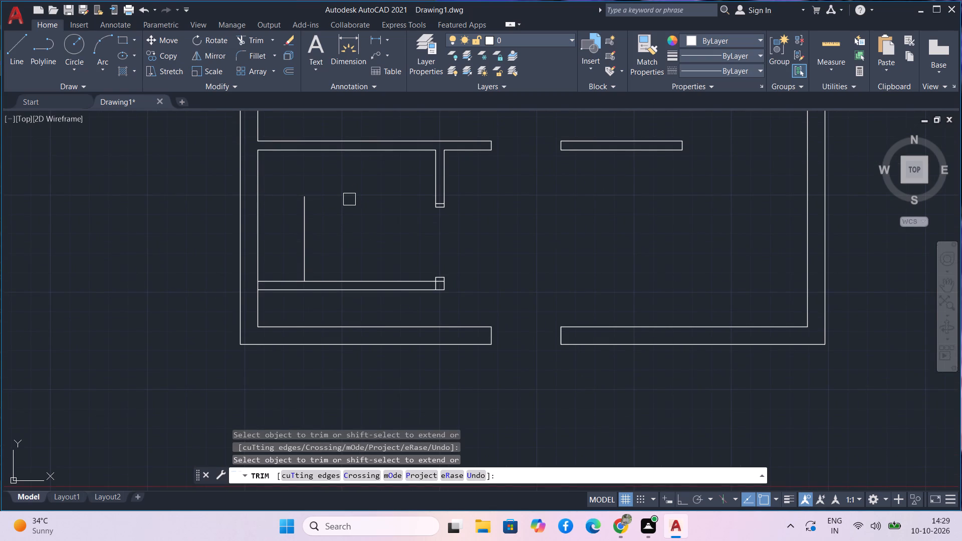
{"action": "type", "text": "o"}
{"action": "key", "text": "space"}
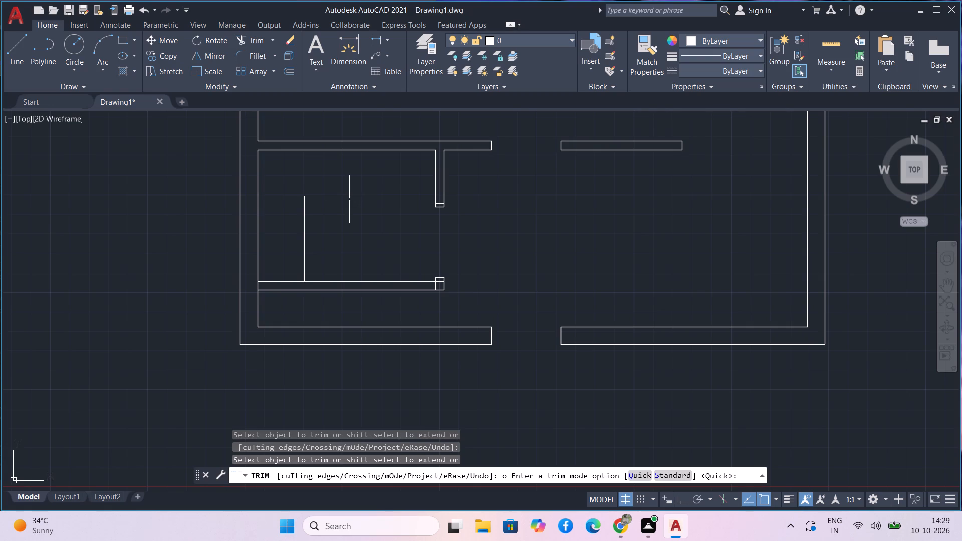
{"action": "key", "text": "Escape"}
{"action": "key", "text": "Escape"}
Offset the lower-left room's upper inner wall line 1'5" down into the room.
{"action": "type", "text": "o"}
{"action": "key", "text": "space"}
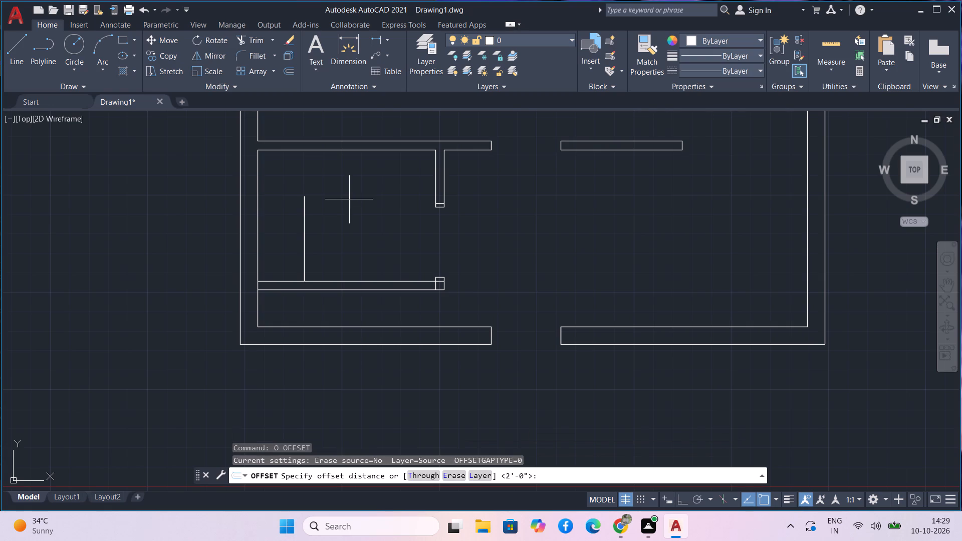
{"action": "type", "text": "1.5"}
{"action": "key", "text": "BackSpace"}
{"action": "key", "text": "BackSpace"}
{"action": "type", "text": "'5\""}
{"action": "key", "text": "Return"}
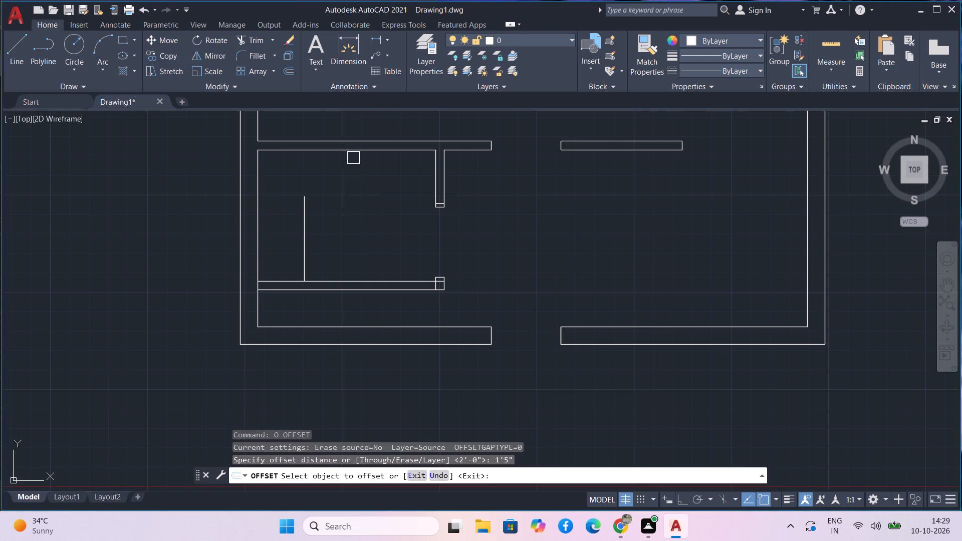
{"action": "left_click", "coordinate": [361, 152]}
{"action": "left_click", "coordinate": [362, 196]}
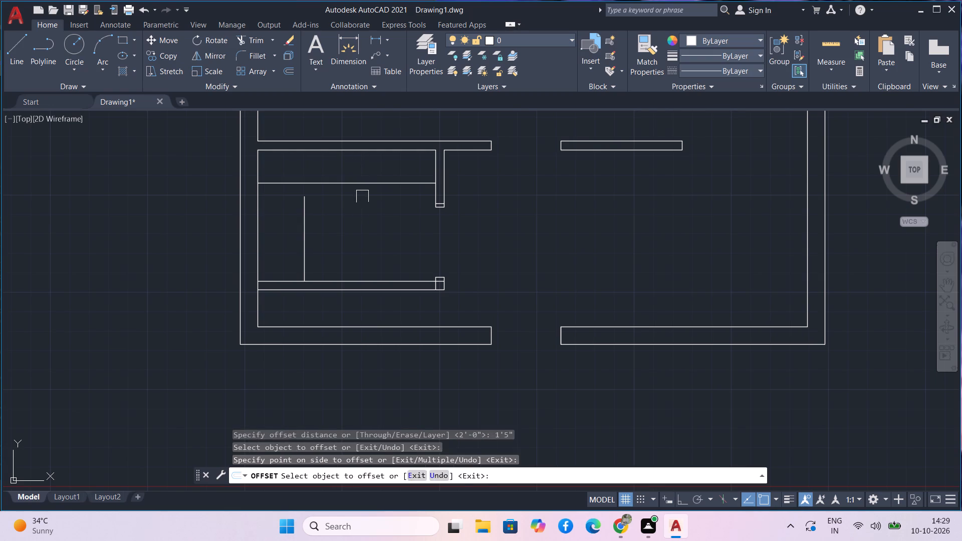
{"action": "key", "text": "Escape"}
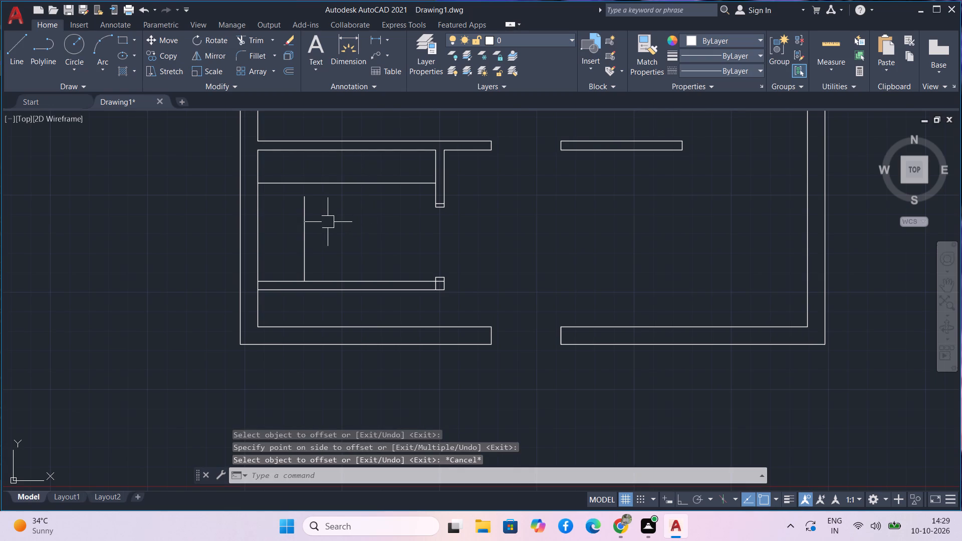
Extend the vertical line up to the 1'5" offset line, and trim that line's overhang toward the left wall to form a corner.
{"action": "key", "text": "e"}
{"action": "type", "text": "x"}
{"action": "key", "text": "space"}
{"action": "left_click", "coordinate": [304, 235]}
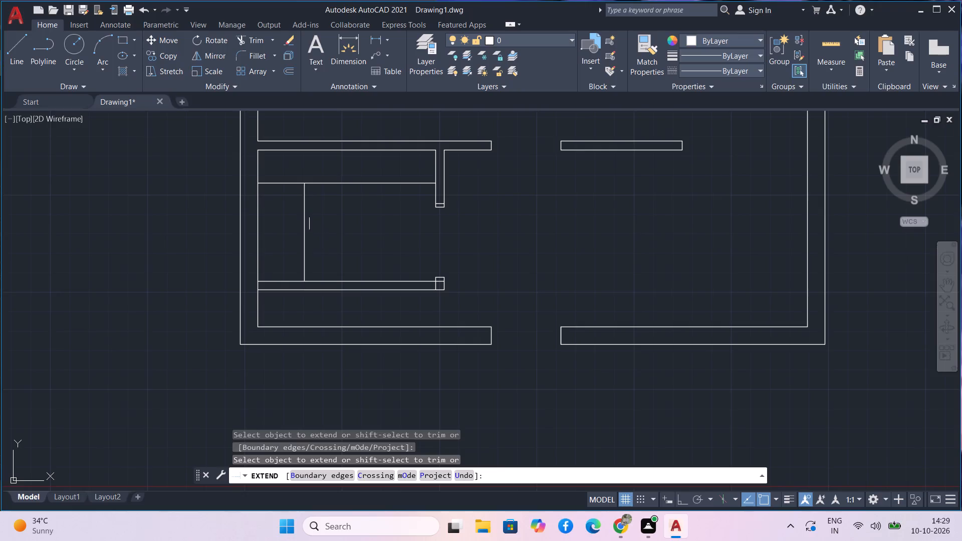
{"action": "key", "text": "Escape"}
{"action": "key", "text": "t"}
{"action": "type", "text": "r"}
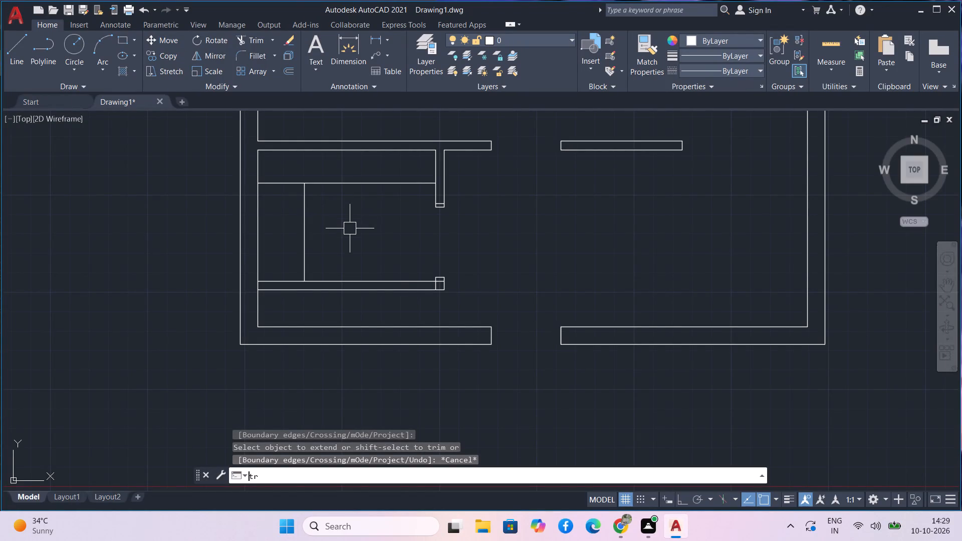
{"action": "key", "text": "space"}
{"action": "left_click_drag", "start_coordinate": [289, 204], "coordinate": [300, 177]}
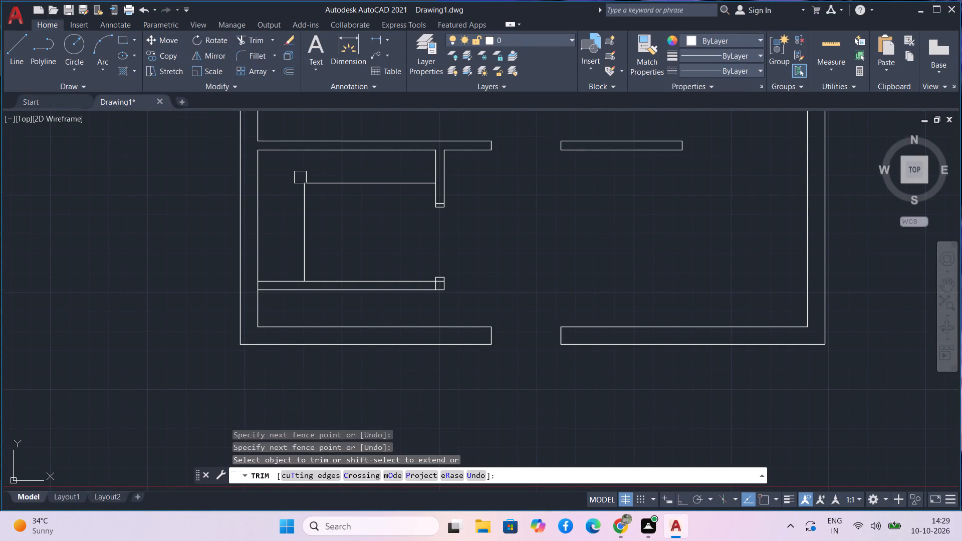
{"action": "scroll", "coordinate": [355, 234], "scroll_direction": "down", "scroll_amount": 1}
{"action": "middle_click_drag", "start_coordinate": [364, 242], "coordinate": [361, 242]}
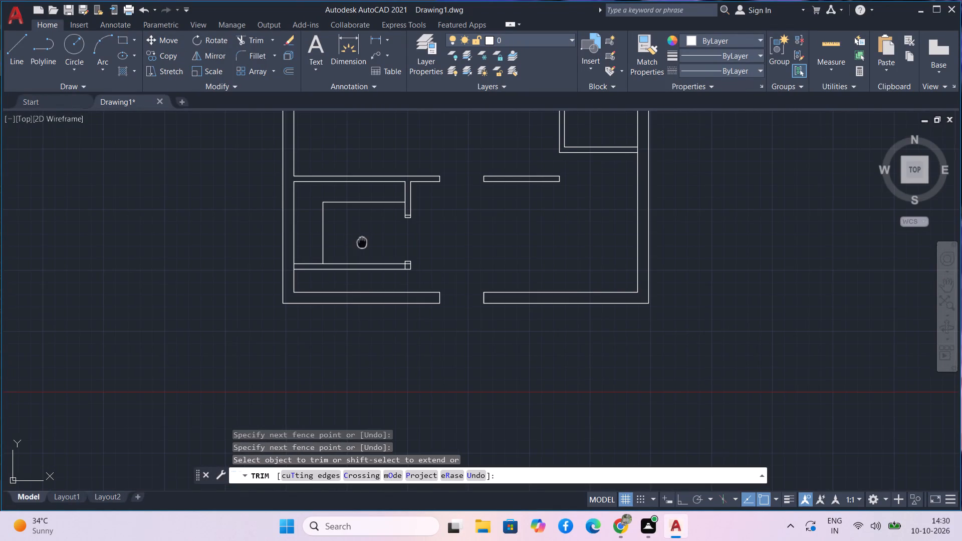
{"action": "middle_click_drag", "start_coordinate": [361, 242], "coordinate": [283, 248]}
{"action": "scroll", "coordinate": [391, 240], "scroll_direction": "down", "scroll_amount": 2}
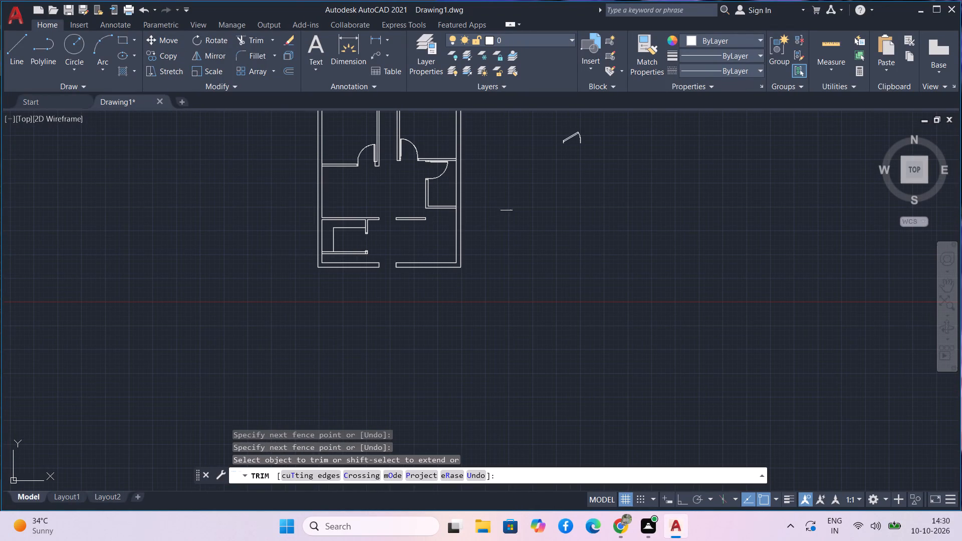
{"action": "middle_click_drag", "start_coordinate": [507, 200], "coordinate": [428, 266]}
{"action": "key", "text": "Escape"}
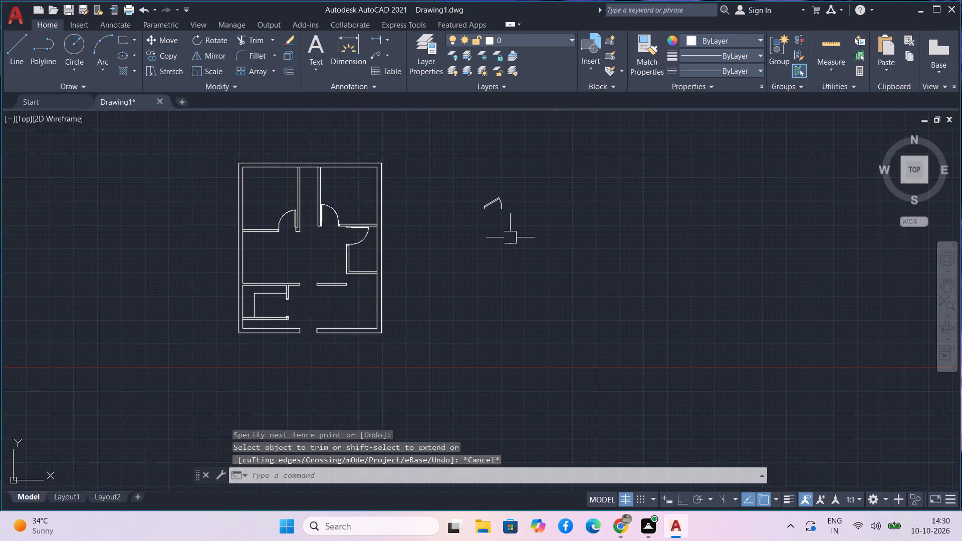
Copy the loose door block by its lower-left endpoint to empty space beside the plan, below and left of the original.
{"action": "left_click_drag", "start_coordinate": [511, 232], "coordinate": [506, 220]}
{"action": "left_click", "coordinate": [463, 176]}
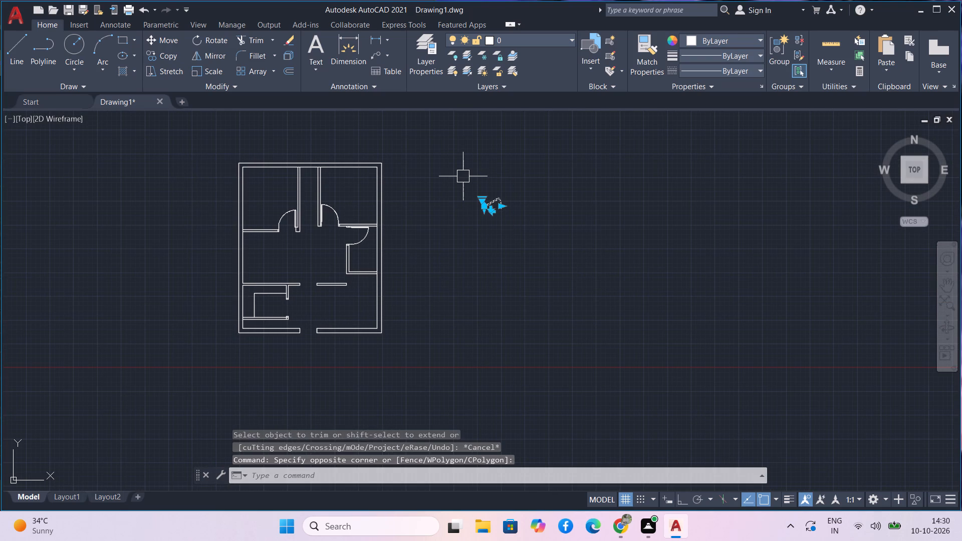
{"action": "type", "text": "co"}
{"action": "key", "text": "space"}
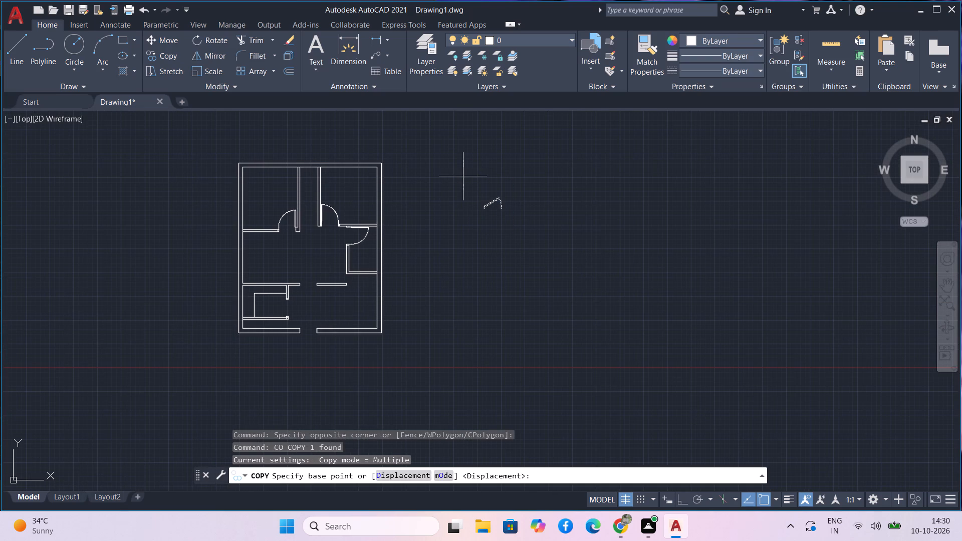
{"action": "scroll", "coordinate": [482, 209], "scroll_direction": "up", "scroll_amount": 4}
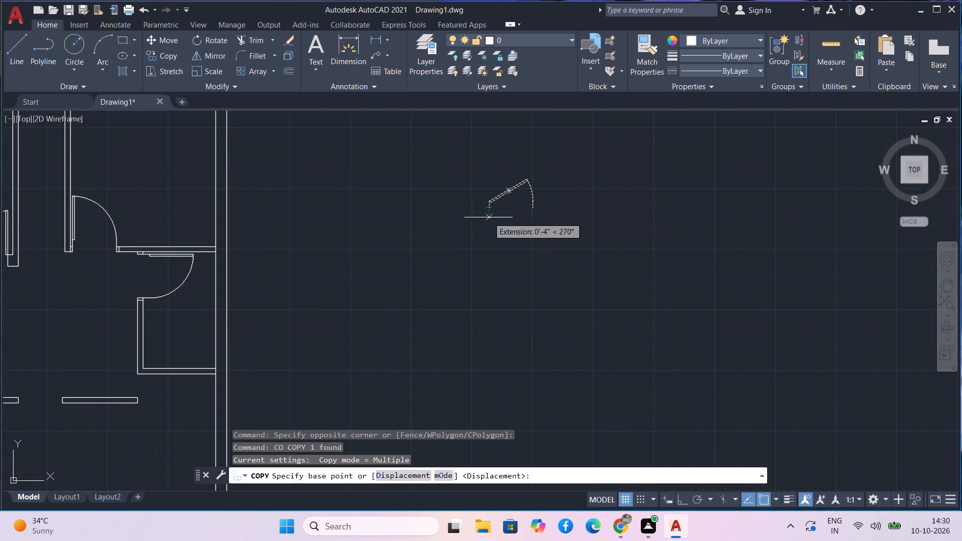
{"action": "scroll", "coordinate": [489, 230], "scroll_direction": "up", "scroll_amount": 4}
{"action": "left_click", "coordinate": [495, 177]}
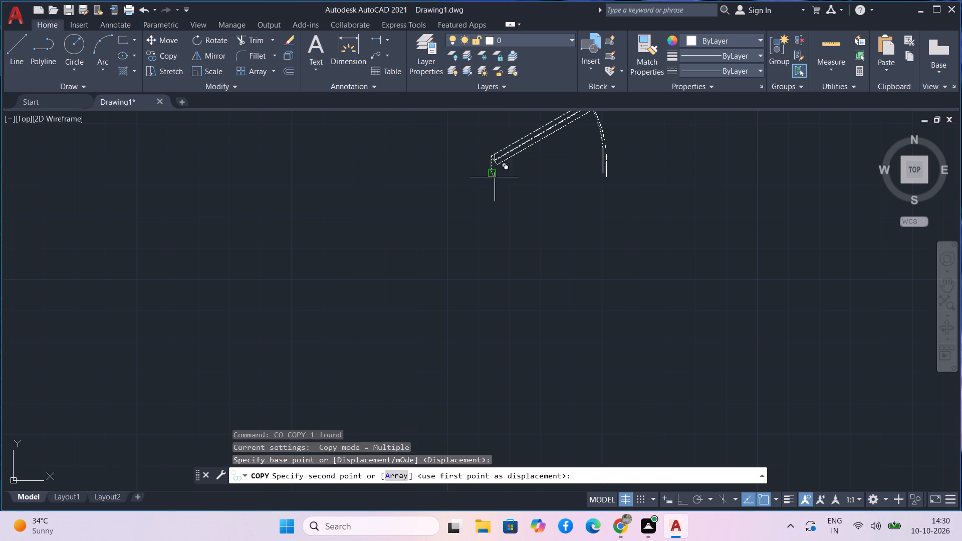
{"action": "scroll", "coordinate": [176, 401], "scroll_direction": "down", "scroll_amount": 2}
{"action": "middle_click_drag", "start_coordinate": [181, 397], "coordinate": [329, 264]}
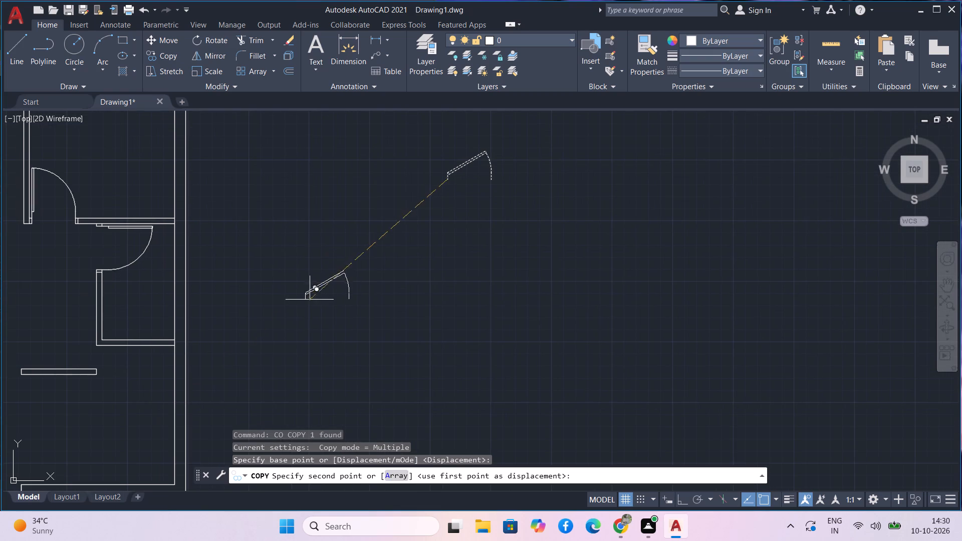
{"action": "left_click", "coordinate": [286, 383]}
{"action": "key", "text": "Escape"}
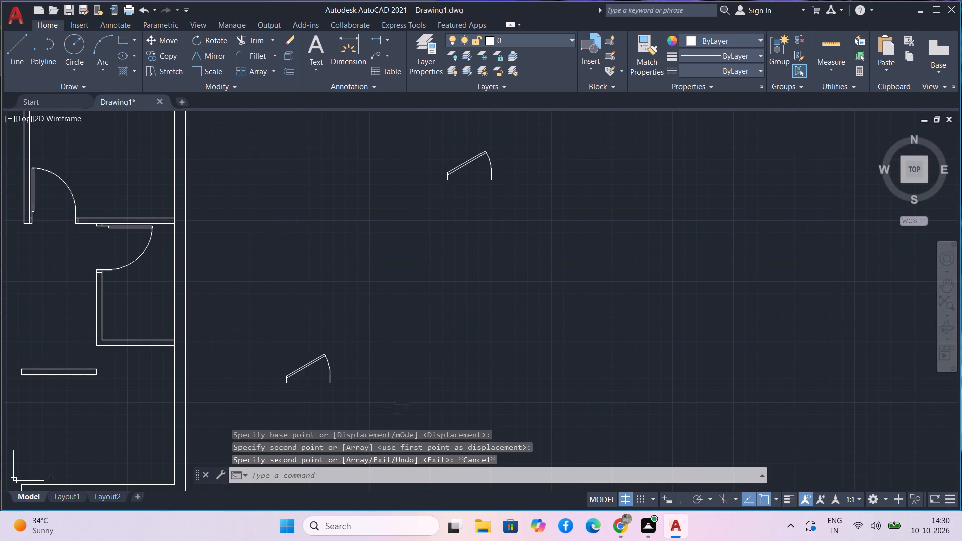
Rotate the copied door block beside the plan 90° counterclockwise about its lower-left endpoint.
{"action": "left_click_drag", "start_coordinate": [375, 395], "coordinate": [310, 360]}
{"action": "left_click", "coordinate": [248, 344]}
{"action": "type", "text": "ro"}
{"action": "key", "text": "space"}
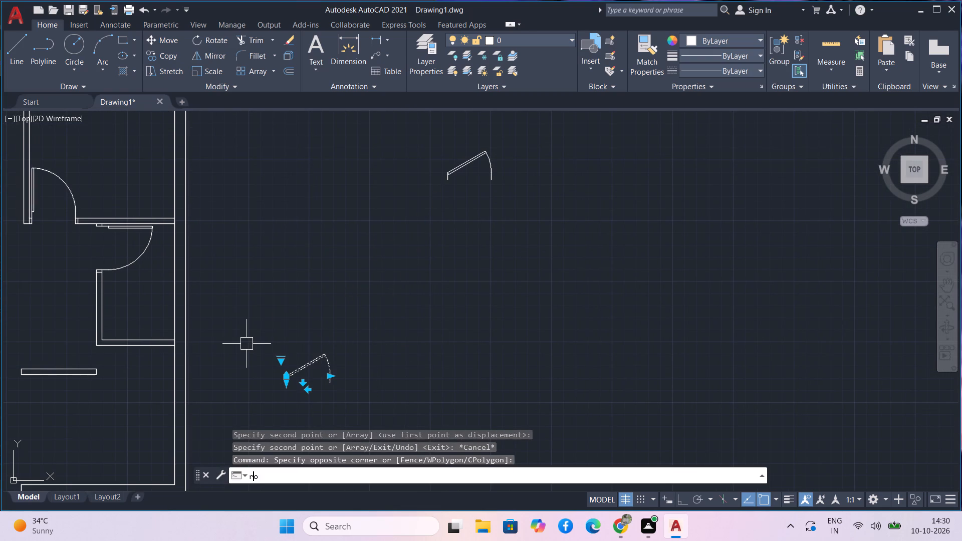
{"action": "left_click", "coordinate": [288, 383]}
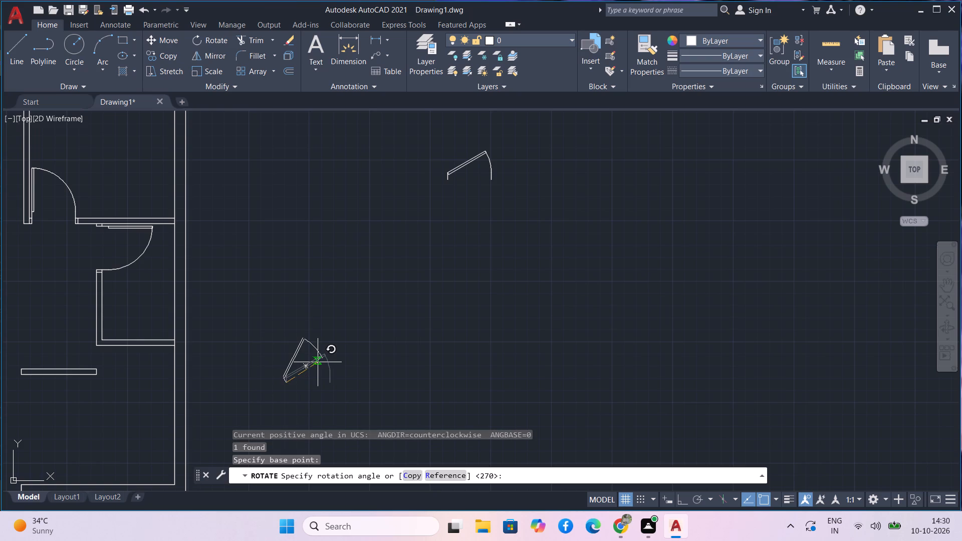
{"action": "key", "text": "F8"}
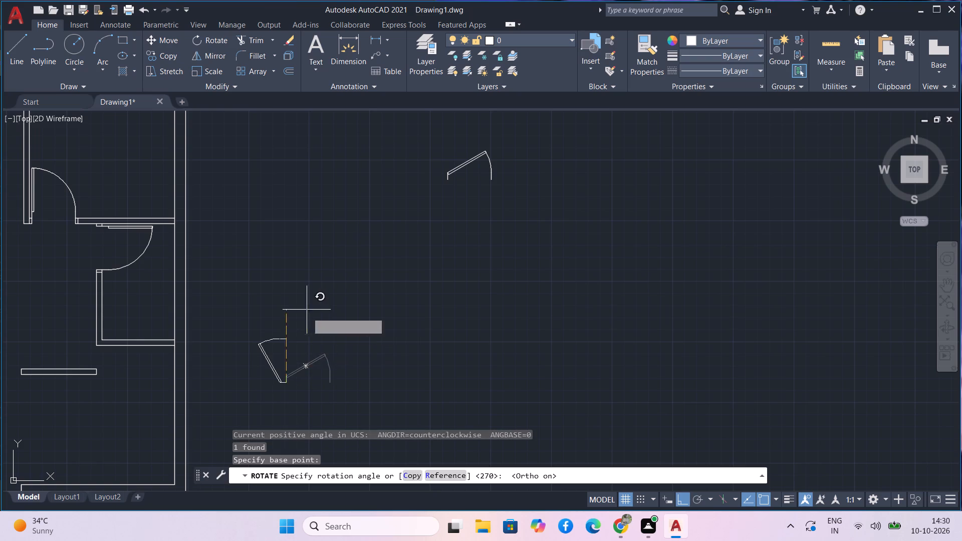
{"action": "left_click", "coordinate": [307, 307]}
Copy the rotated door block by its hinge-side endpoint onto the lower jamb corner of the lower-left room's doorway.
{"action": "left_click_drag", "start_coordinate": [322, 390], "coordinate": [316, 385]}
{"action": "left_click", "coordinate": [230, 321]}
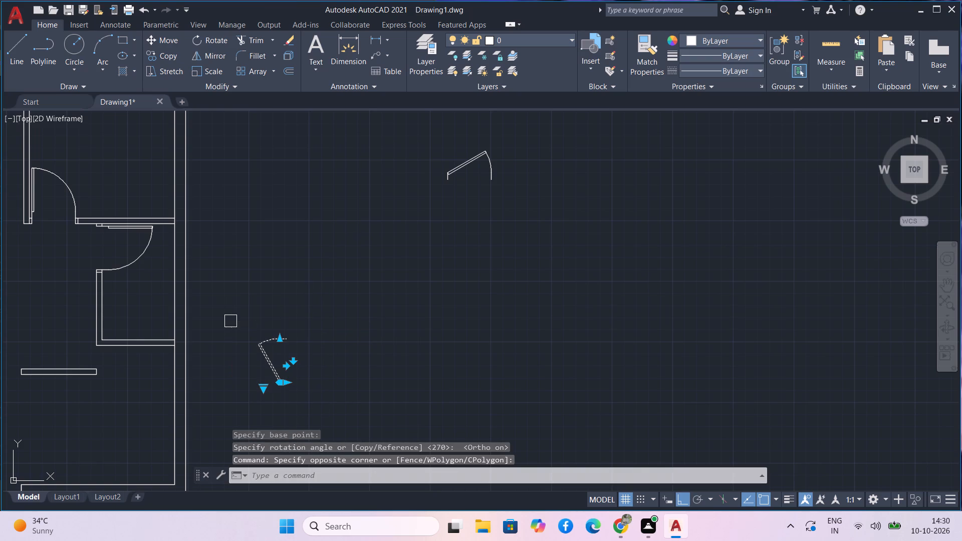
{"action": "type", "text": "co"}
{"action": "key", "text": "space"}
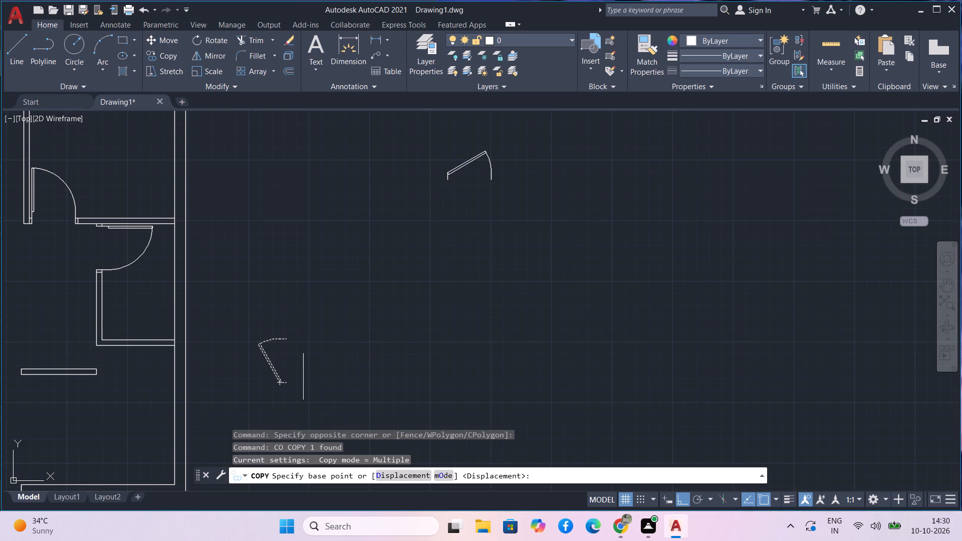
{"action": "left_click", "coordinate": [286, 381]}
{"action": "scroll", "coordinate": [298, 374], "scroll_direction": "down", "scroll_amount": 4}
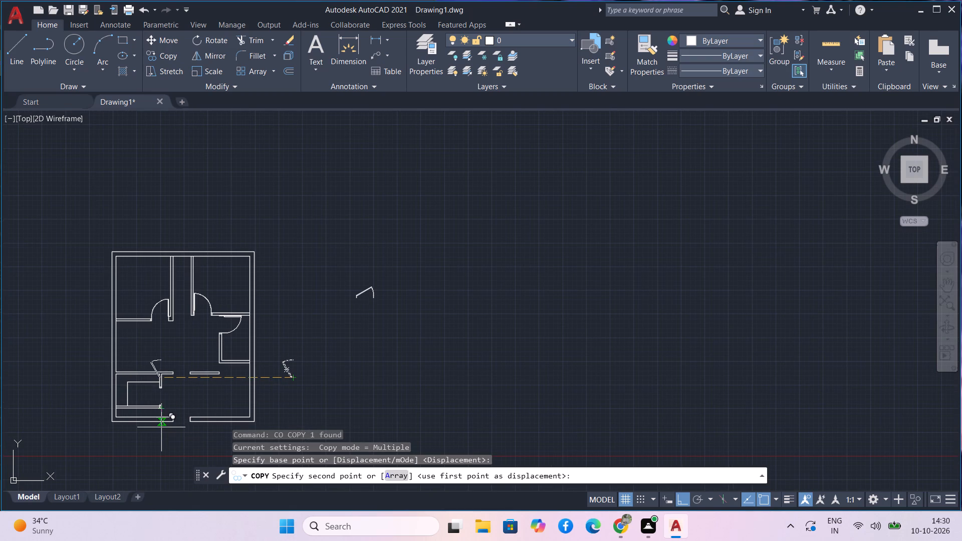
{"action": "key", "text": "F8"}
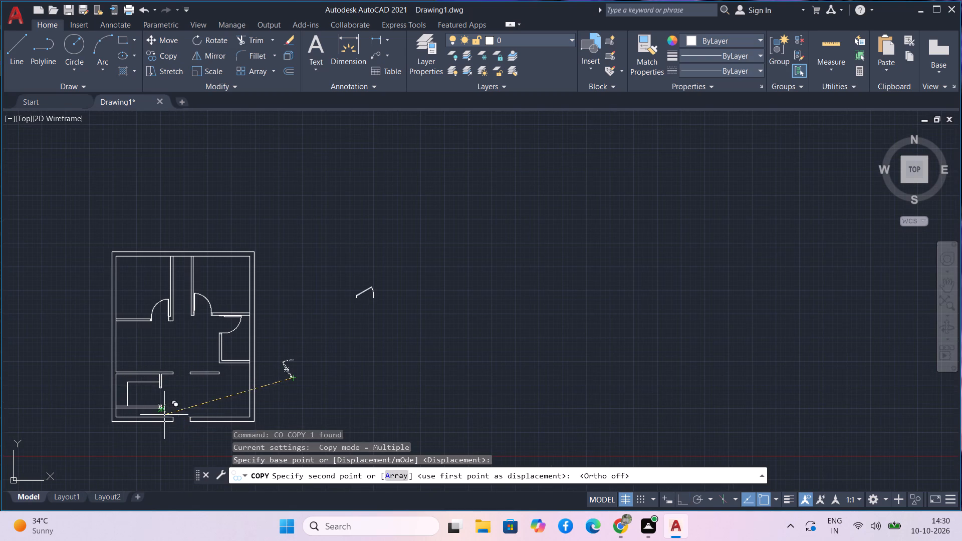
{"action": "scroll", "coordinate": [164, 415], "scroll_direction": "up", "scroll_amount": 5}
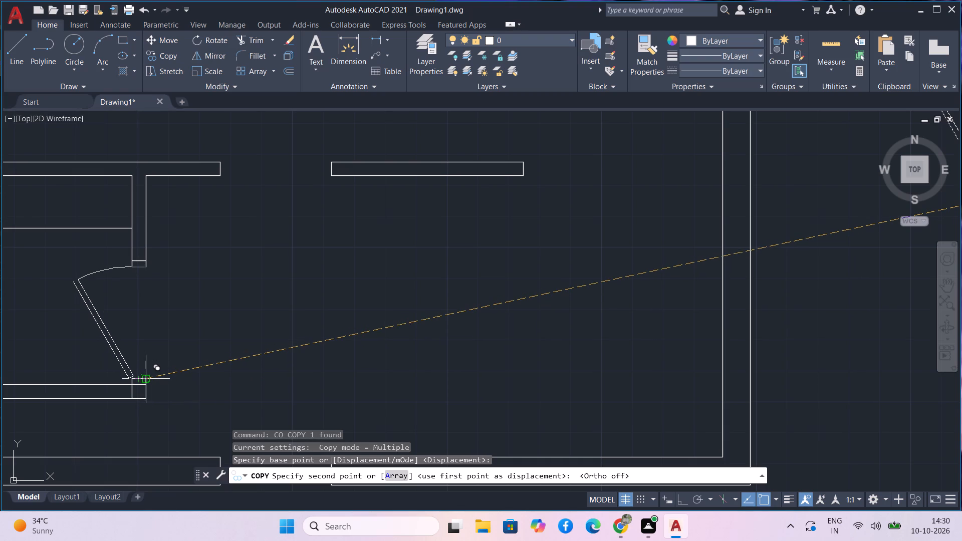
{"action": "left_click", "coordinate": [145, 376]}
{"action": "key", "text": "Escape"}
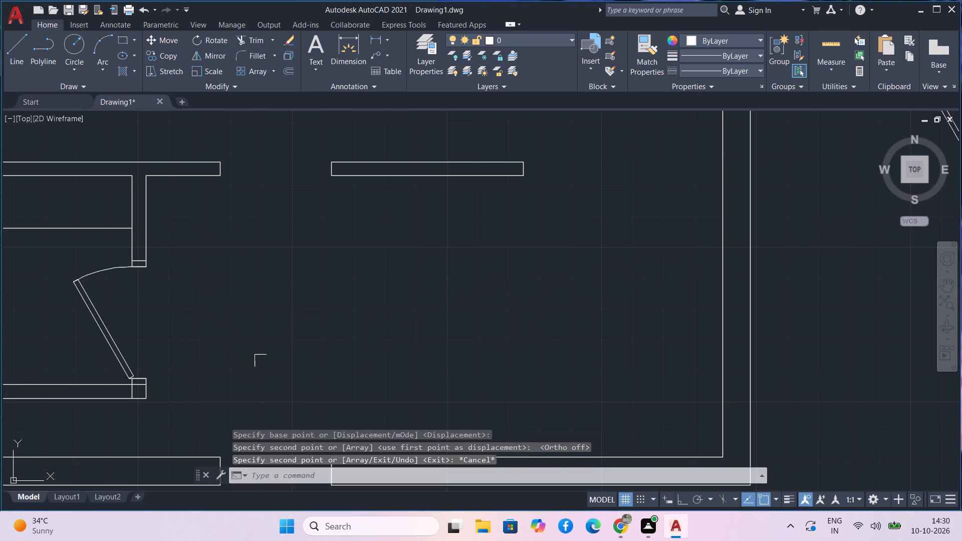
Set the lower-left room's door block to Open 90º.
{"action": "left_click", "coordinate": [104, 335]}
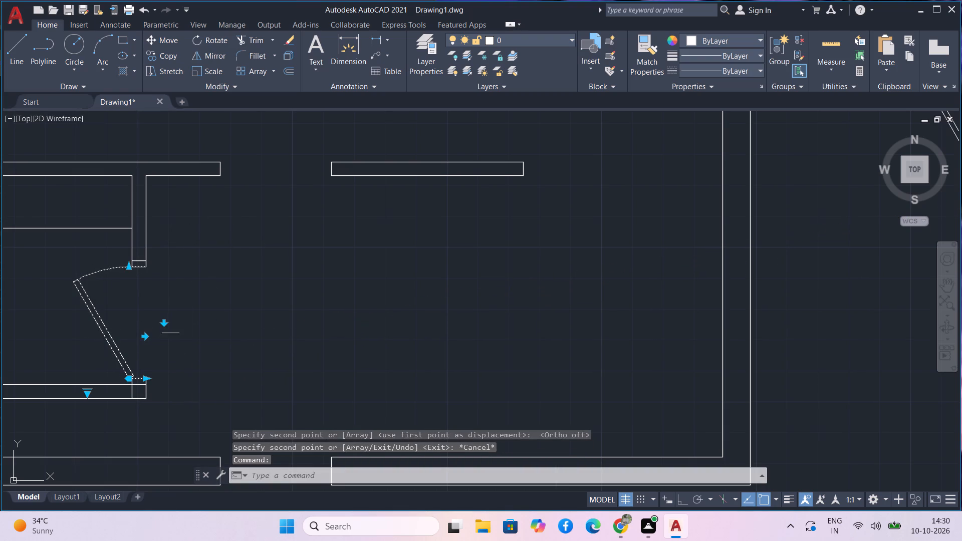
{"action": "left_click", "coordinate": [86, 394]}
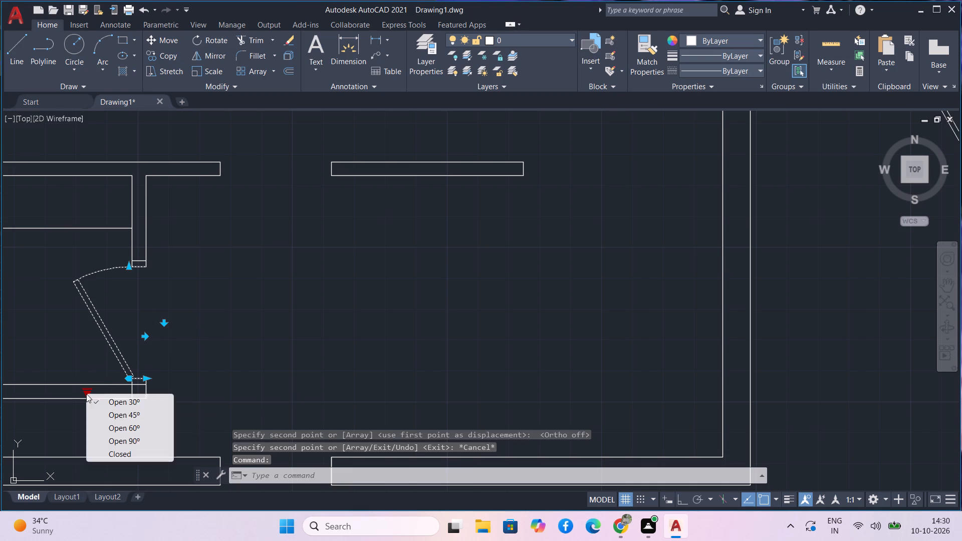
{"action": "left_click", "coordinate": [110, 438]}
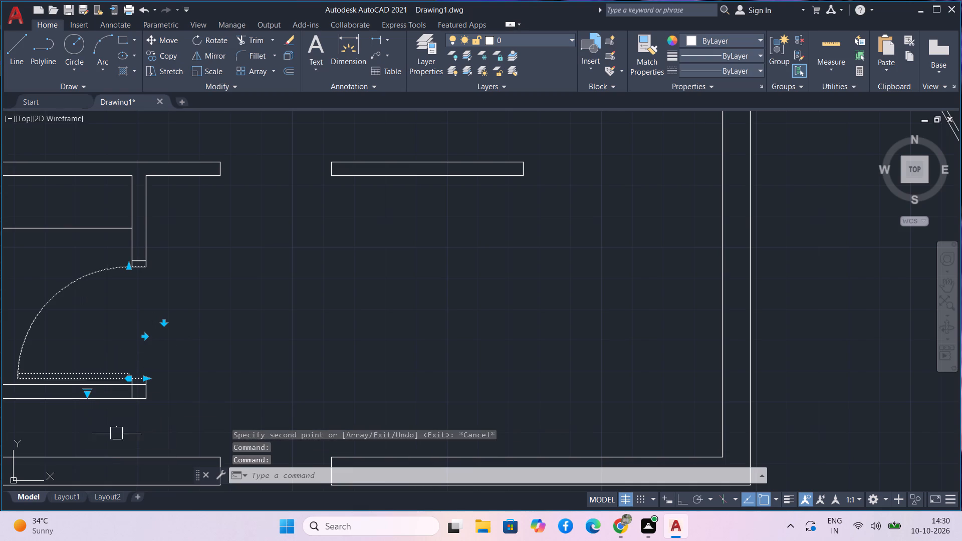
{"action": "key", "text": "Escape"}
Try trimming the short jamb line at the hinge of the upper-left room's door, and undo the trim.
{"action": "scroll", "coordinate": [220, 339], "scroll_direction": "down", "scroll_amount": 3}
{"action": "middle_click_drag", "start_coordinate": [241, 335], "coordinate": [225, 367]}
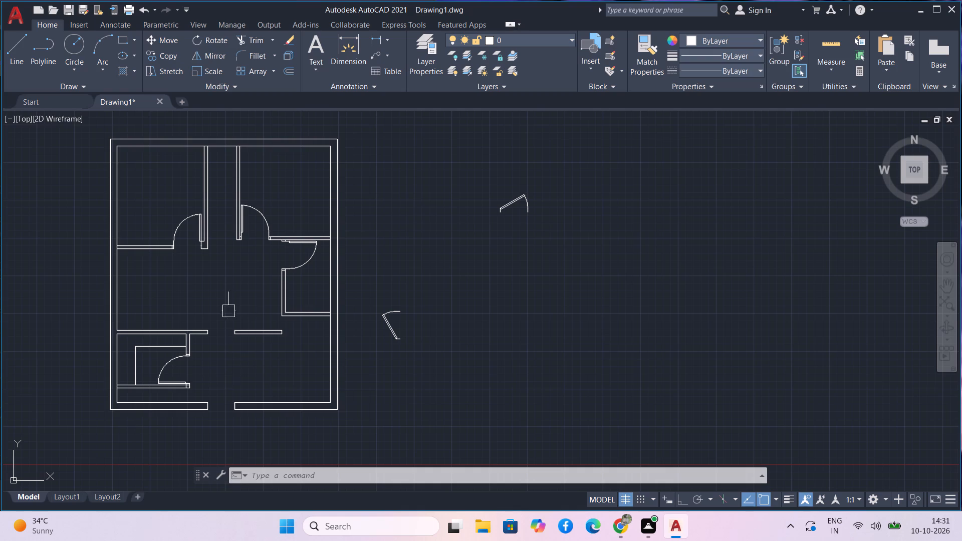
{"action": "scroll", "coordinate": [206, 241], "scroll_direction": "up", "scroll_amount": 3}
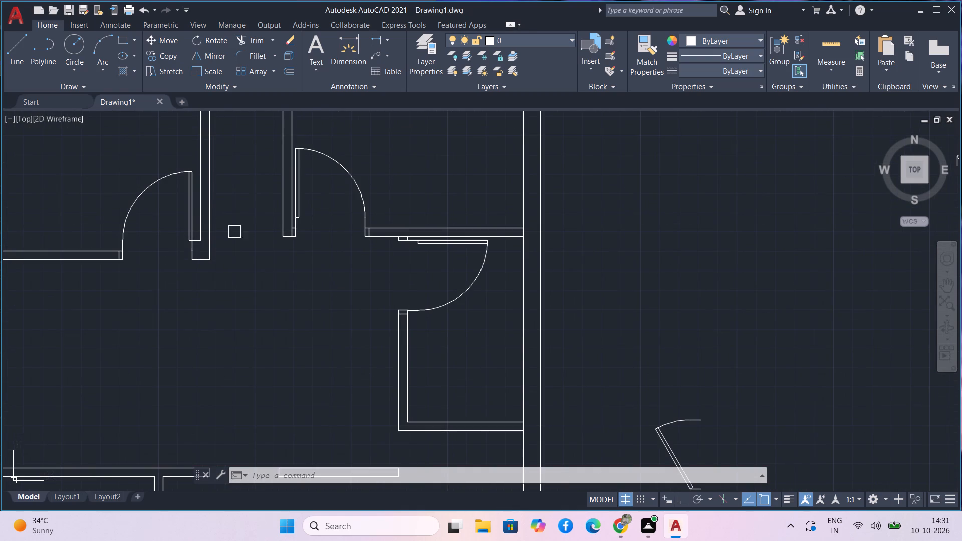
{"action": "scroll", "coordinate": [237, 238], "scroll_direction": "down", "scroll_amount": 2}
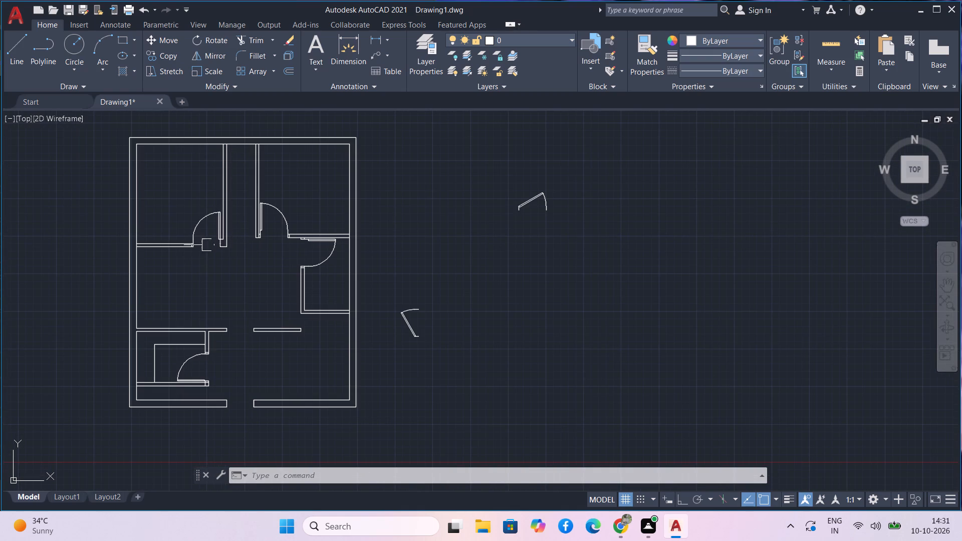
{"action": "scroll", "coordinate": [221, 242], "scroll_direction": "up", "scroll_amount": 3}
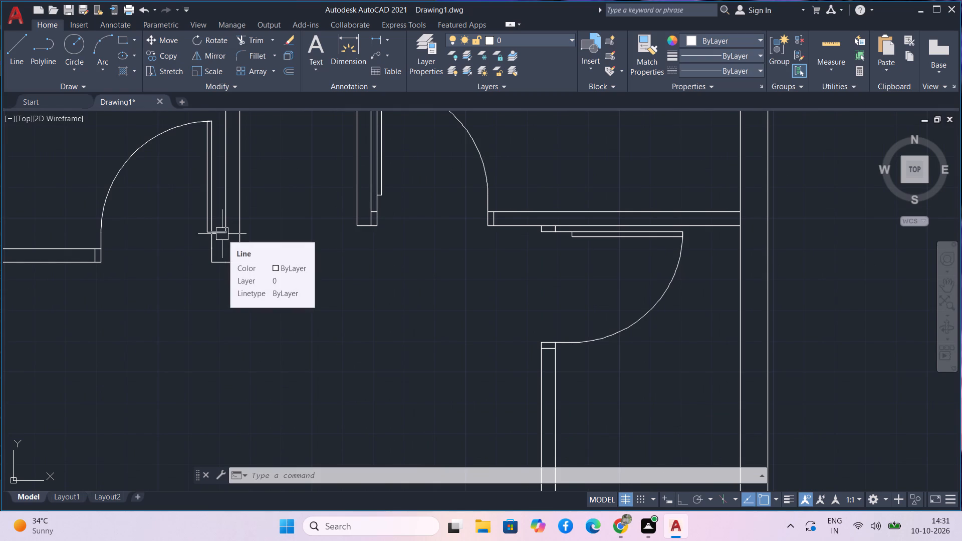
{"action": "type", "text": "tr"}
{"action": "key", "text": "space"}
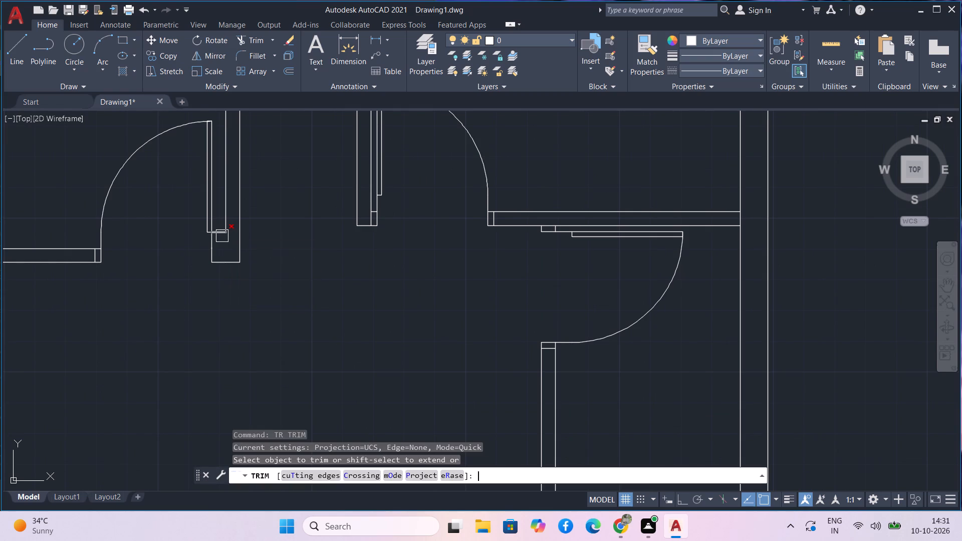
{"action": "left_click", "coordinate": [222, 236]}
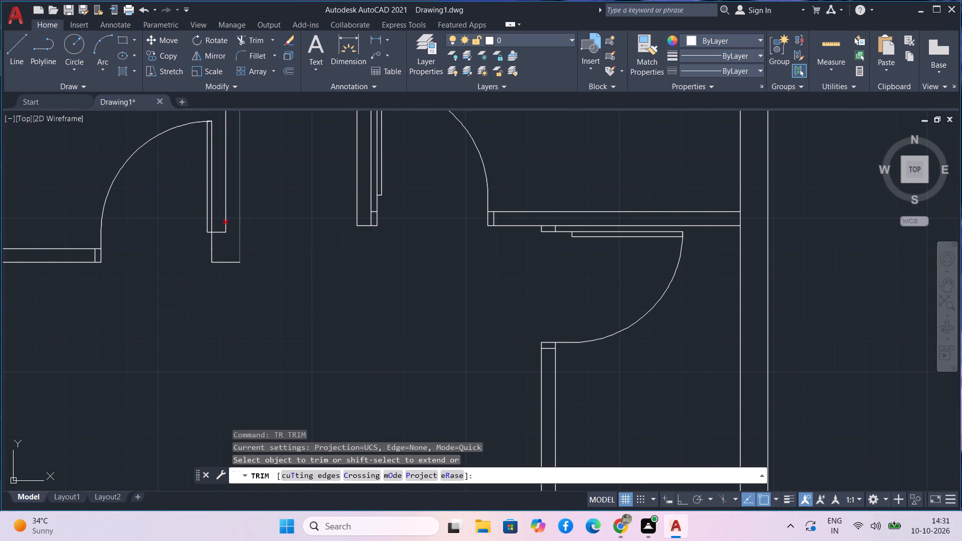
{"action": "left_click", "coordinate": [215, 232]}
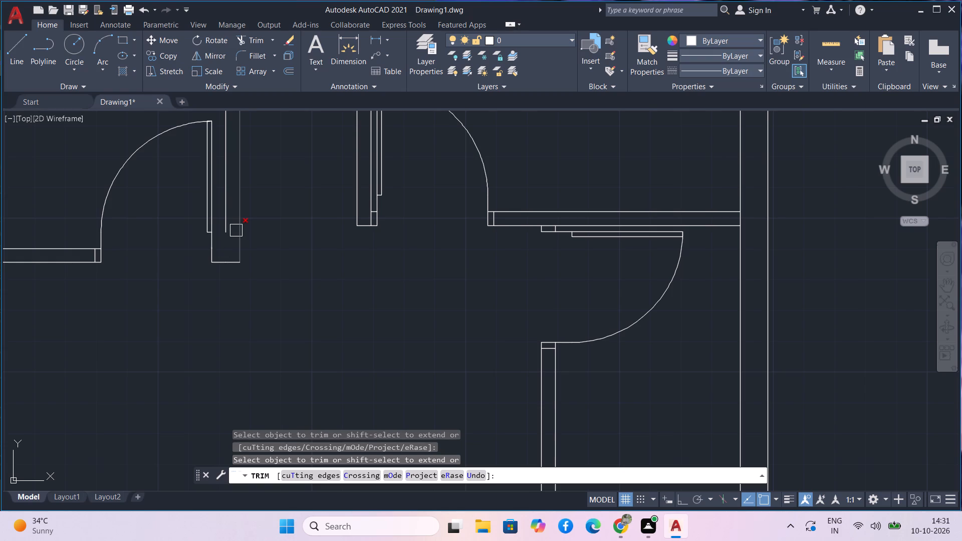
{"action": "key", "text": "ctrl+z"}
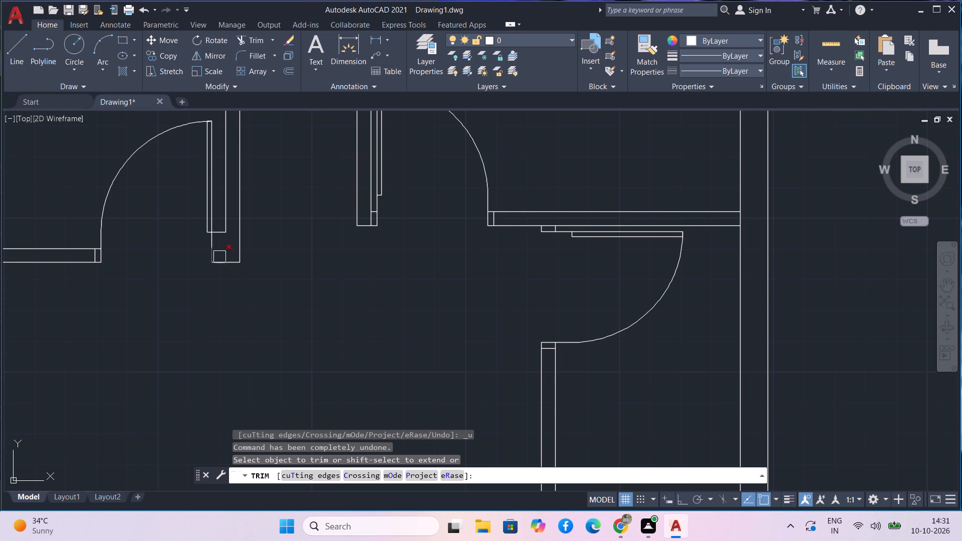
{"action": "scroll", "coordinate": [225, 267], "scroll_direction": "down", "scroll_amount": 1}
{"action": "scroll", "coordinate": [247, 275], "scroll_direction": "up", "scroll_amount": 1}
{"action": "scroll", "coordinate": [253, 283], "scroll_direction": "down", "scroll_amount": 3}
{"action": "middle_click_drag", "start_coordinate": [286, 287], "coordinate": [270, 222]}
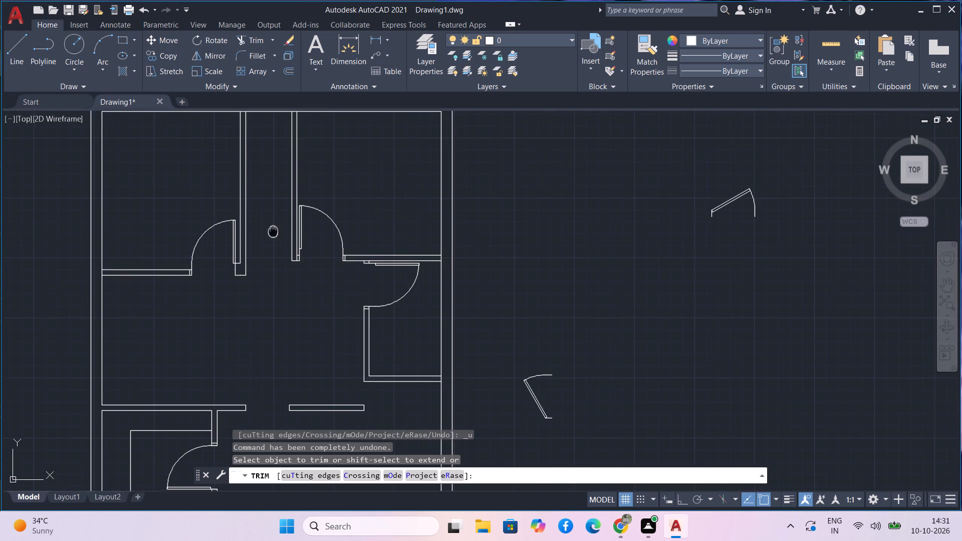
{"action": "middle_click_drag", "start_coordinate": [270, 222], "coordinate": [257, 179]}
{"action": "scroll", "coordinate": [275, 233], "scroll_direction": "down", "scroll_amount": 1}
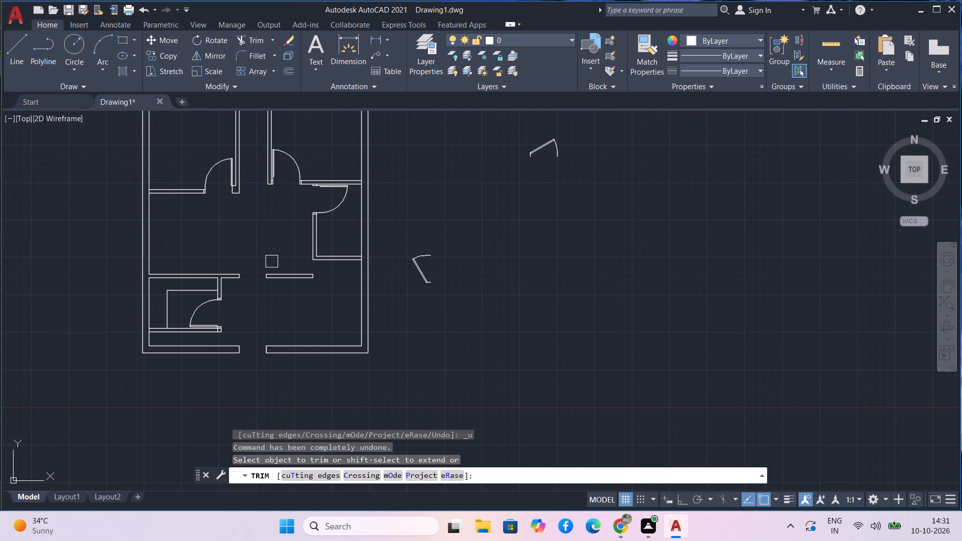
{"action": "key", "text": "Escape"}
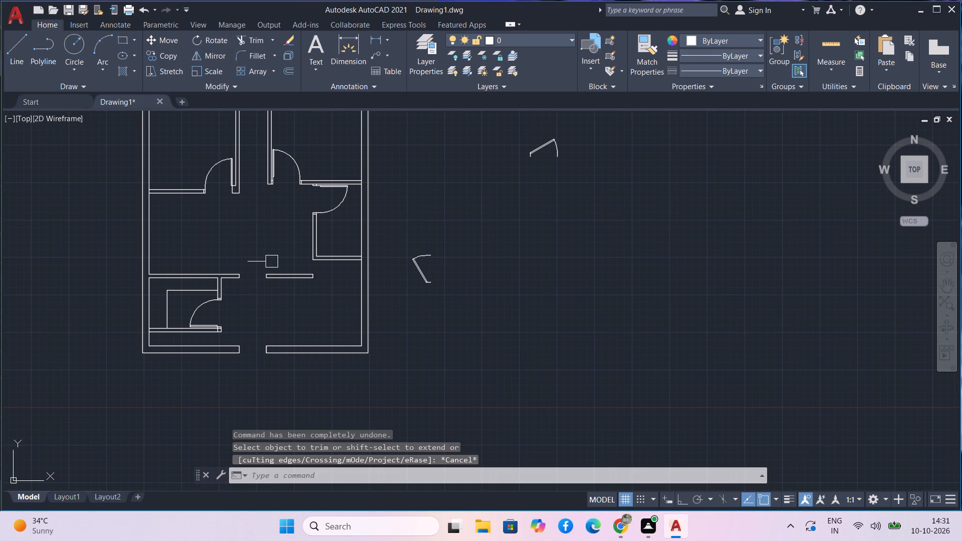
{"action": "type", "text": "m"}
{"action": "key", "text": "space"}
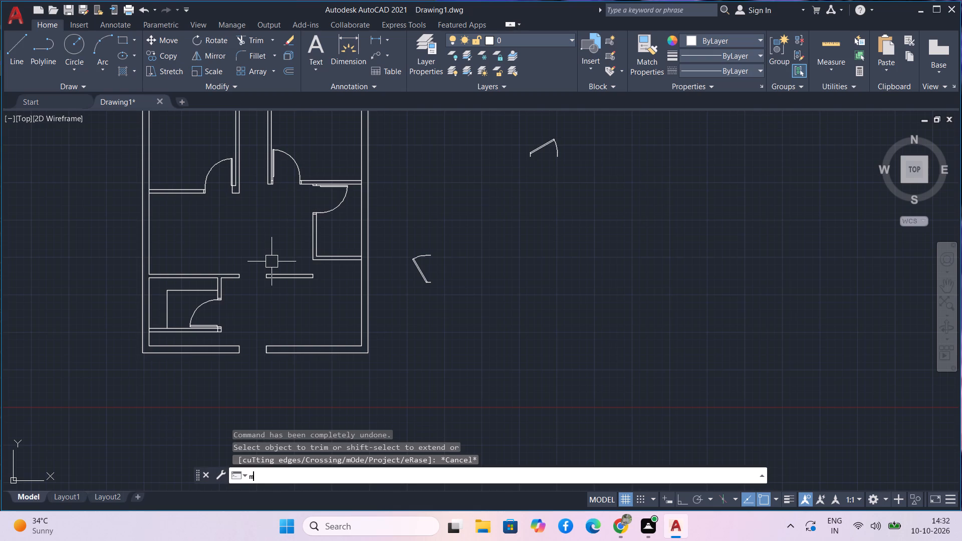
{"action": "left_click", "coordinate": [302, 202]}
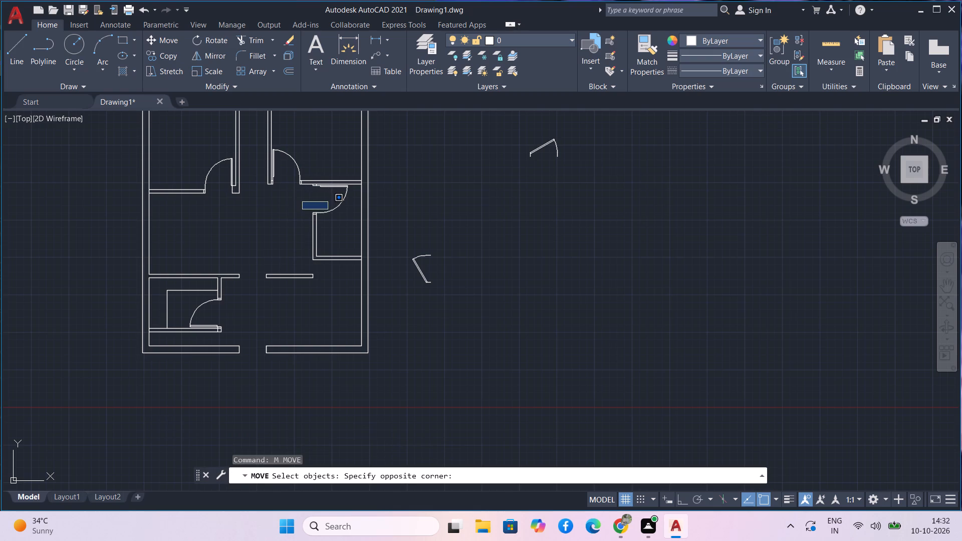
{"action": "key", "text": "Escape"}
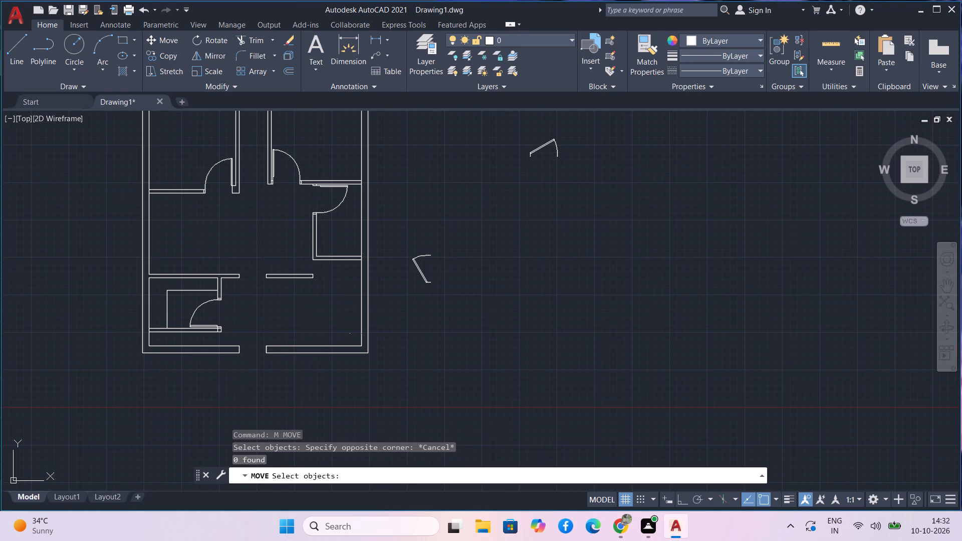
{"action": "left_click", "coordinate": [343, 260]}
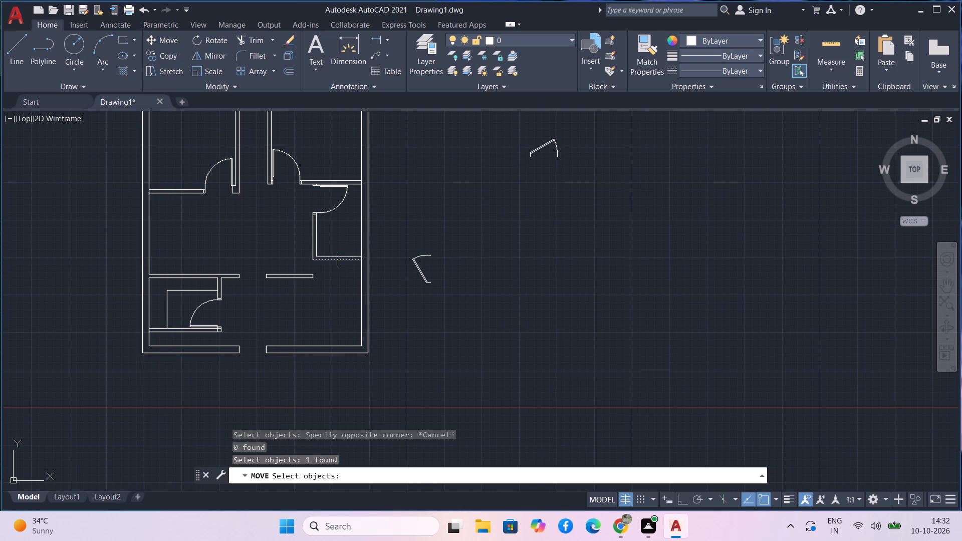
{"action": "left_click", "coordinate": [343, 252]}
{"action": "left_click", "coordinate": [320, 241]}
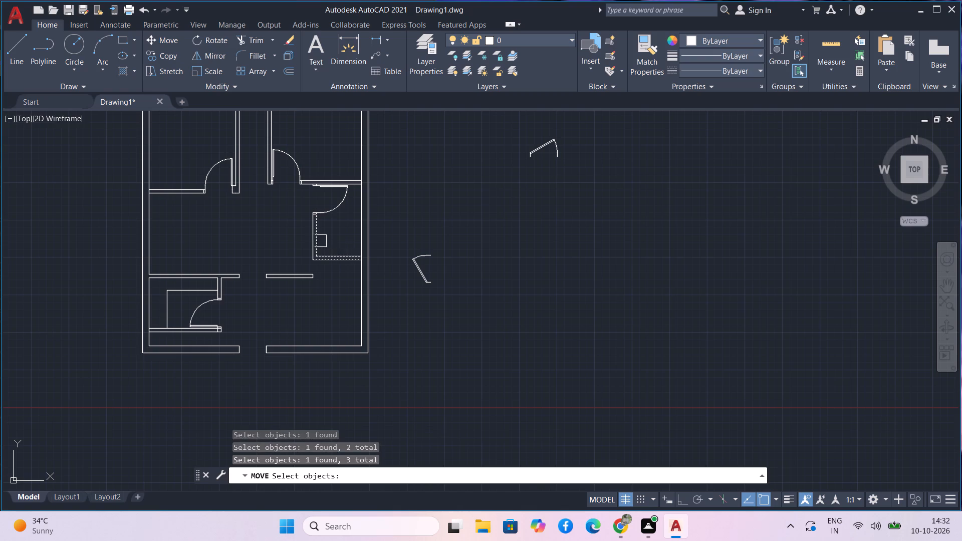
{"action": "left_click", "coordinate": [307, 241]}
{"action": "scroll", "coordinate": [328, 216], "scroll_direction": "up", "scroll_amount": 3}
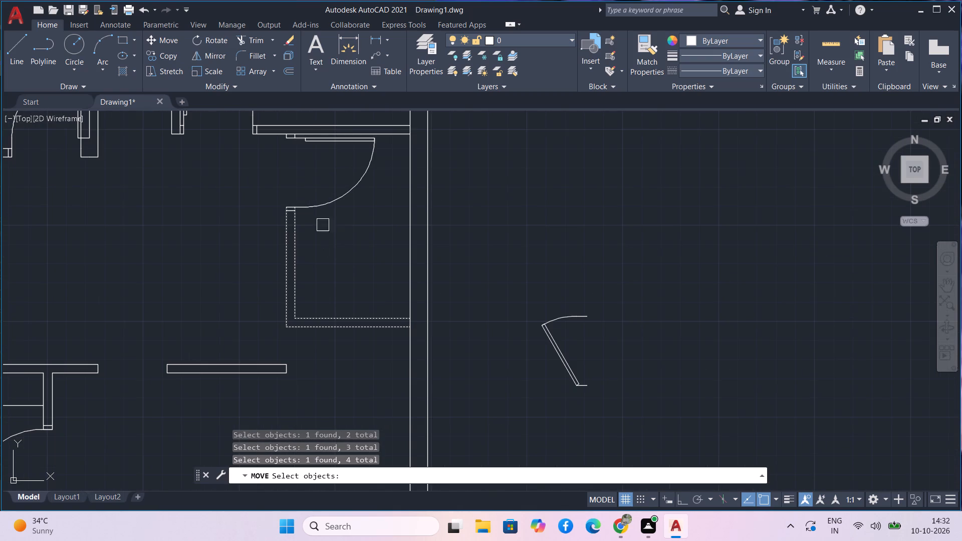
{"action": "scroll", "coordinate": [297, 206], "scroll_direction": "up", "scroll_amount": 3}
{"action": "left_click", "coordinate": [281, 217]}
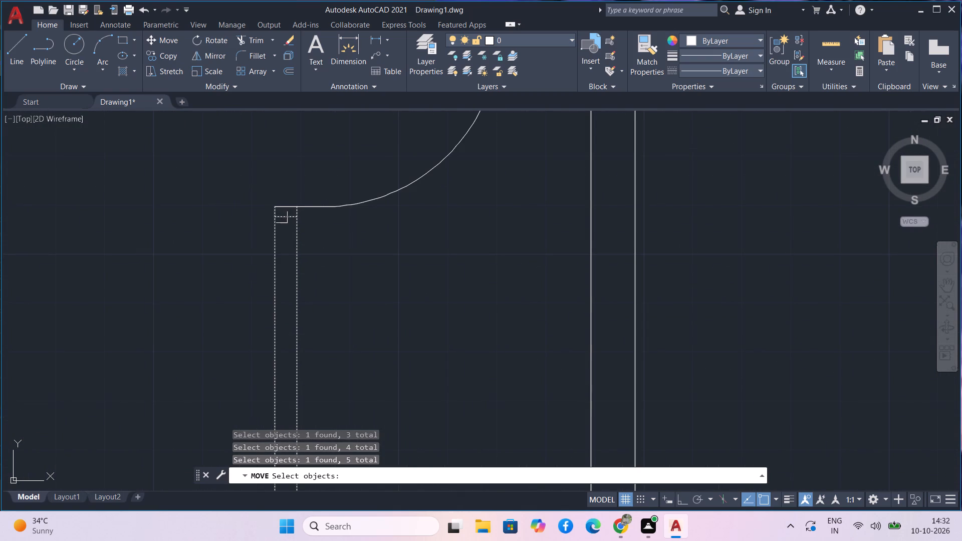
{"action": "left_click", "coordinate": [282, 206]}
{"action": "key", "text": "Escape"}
Move the small east-side room's door block, jambs and walls 1'-3" straight down from the room's outer lower-left corner.
{"action": "scroll", "coordinate": [359, 316], "scroll_direction": "down", "scroll_amount": 2}
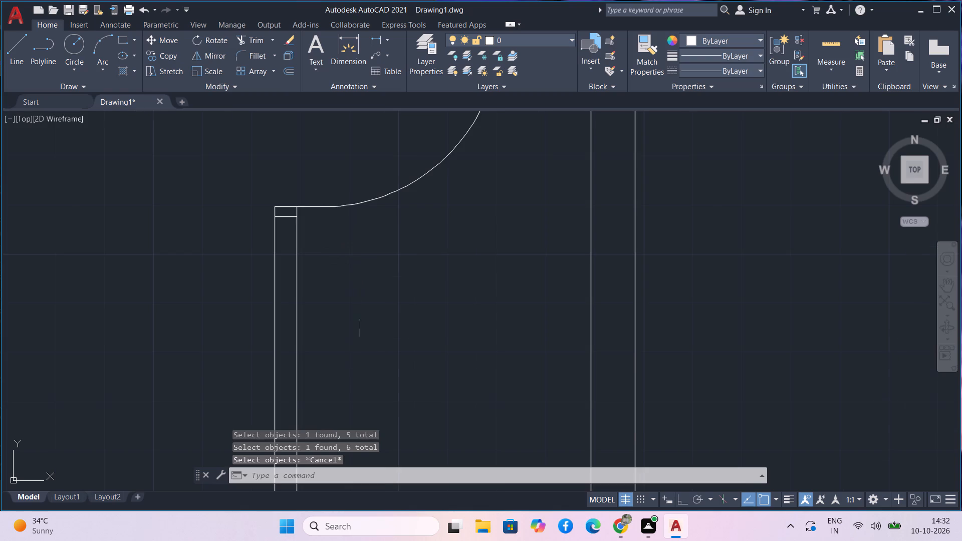
{"action": "type", "text": "m"}
{"action": "key", "text": "space"}
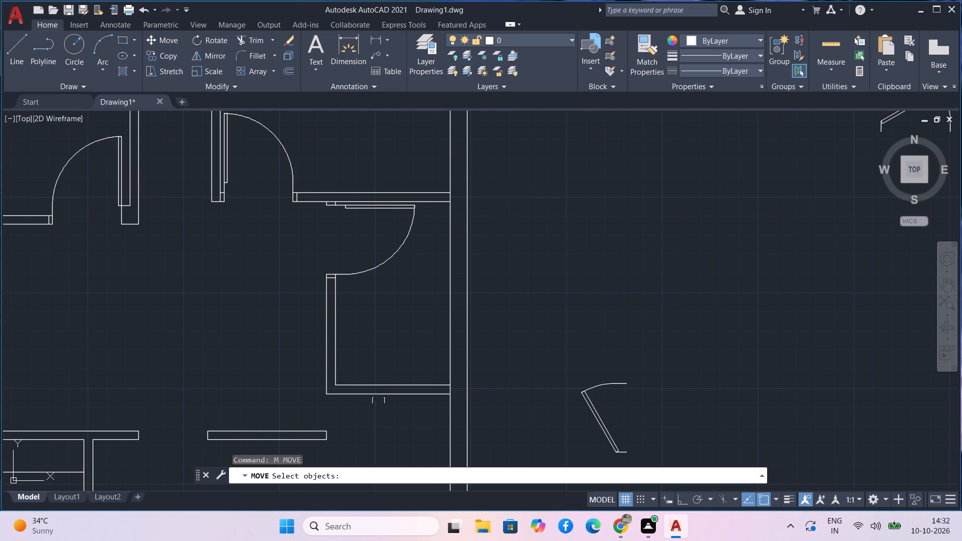
{"action": "left_click_drag", "start_coordinate": [397, 411], "coordinate": [397, 405]}
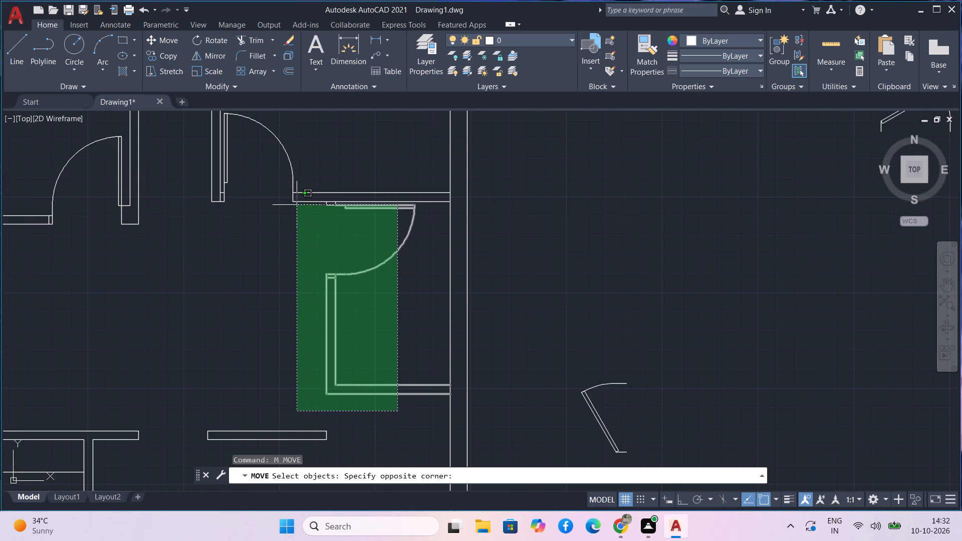
{"action": "scroll", "coordinate": [297, 205], "scroll_direction": "up", "scroll_amount": 3}
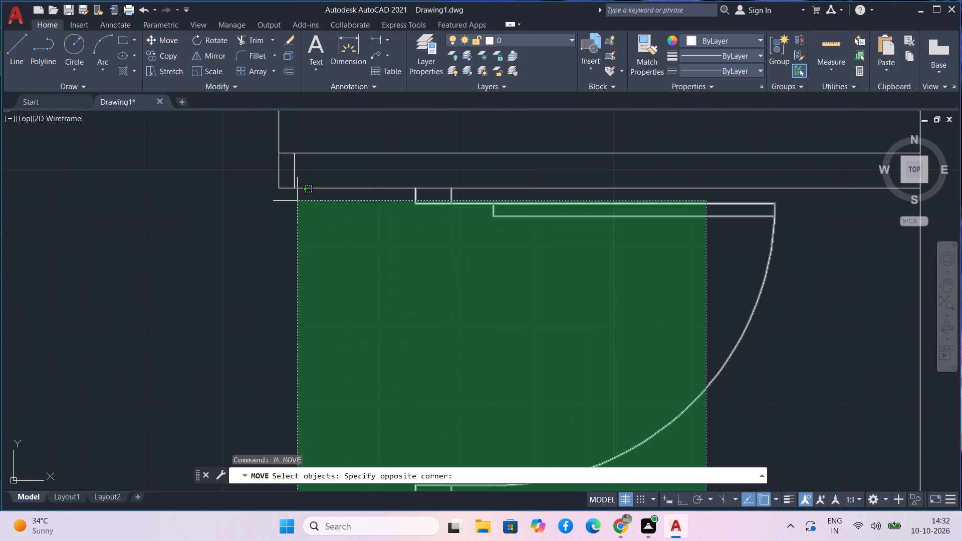
{"action": "left_click", "coordinate": [297, 199]}
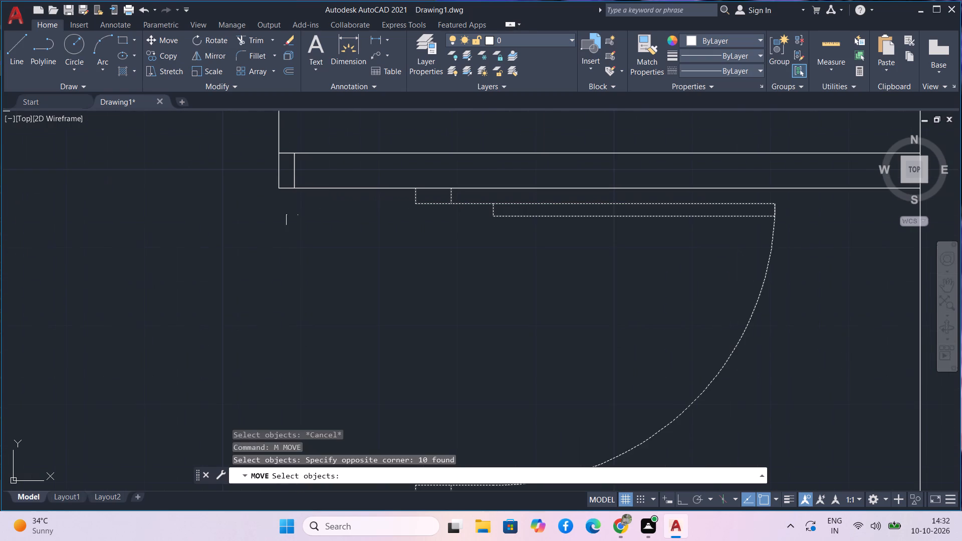
{"action": "scroll", "coordinate": [292, 233], "scroll_direction": "down", "scroll_amount": 4}
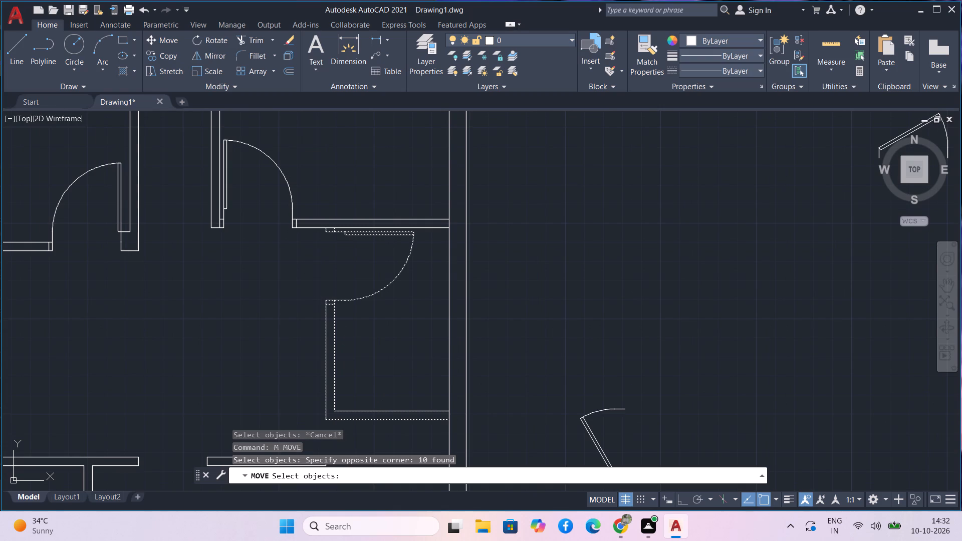
{"action": "middle_click_drag", "start_coordinate": [297, 318], "coordinate": [291, 285]}
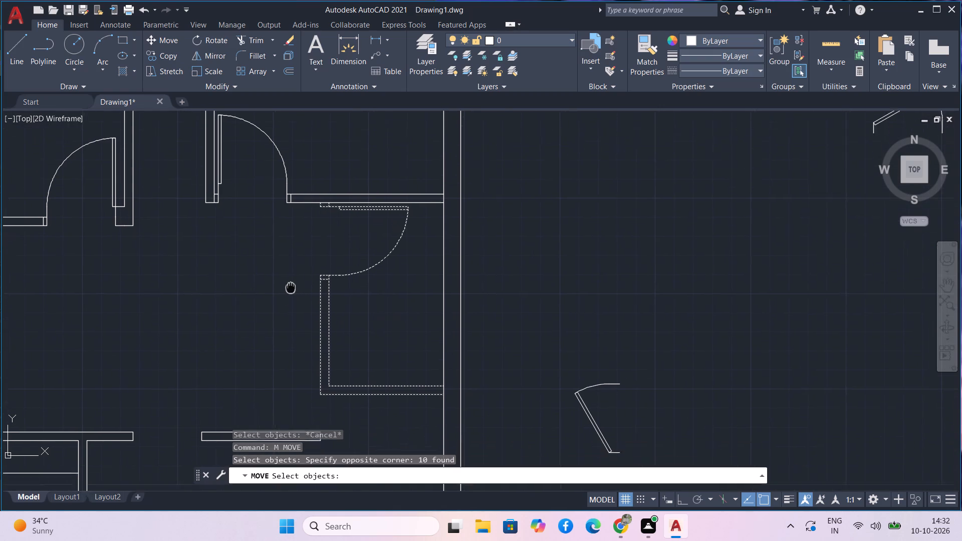
{"action": "middle_click_drag", "start_coordinate": [291, 285], "coordinate": [288, 263]}
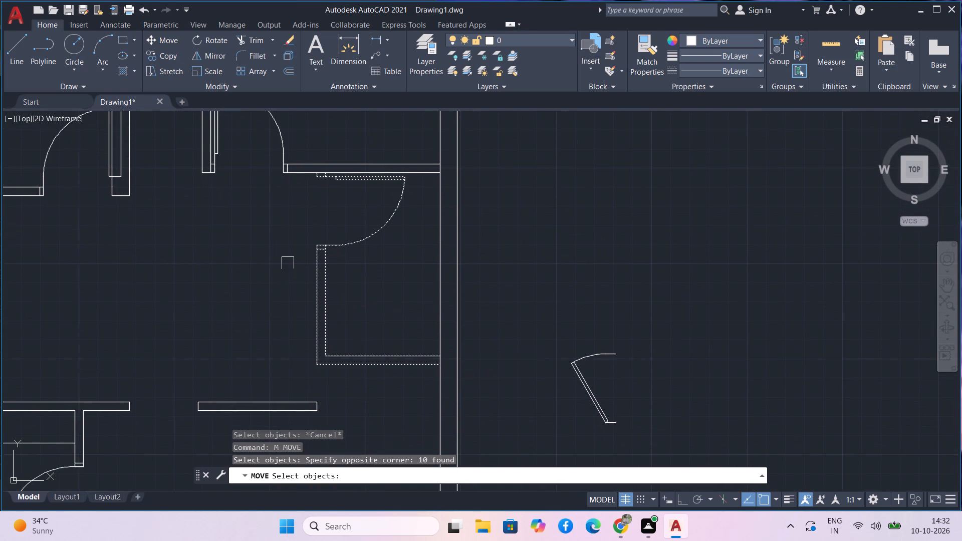
{"action": "key", "text": "space"}
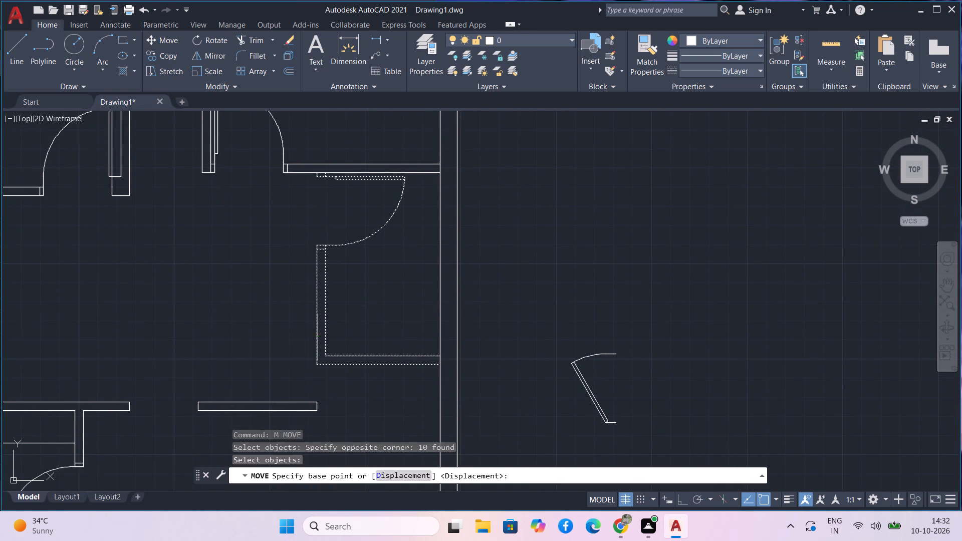
{"action": "left_click", "coordinate": [316, 365]}
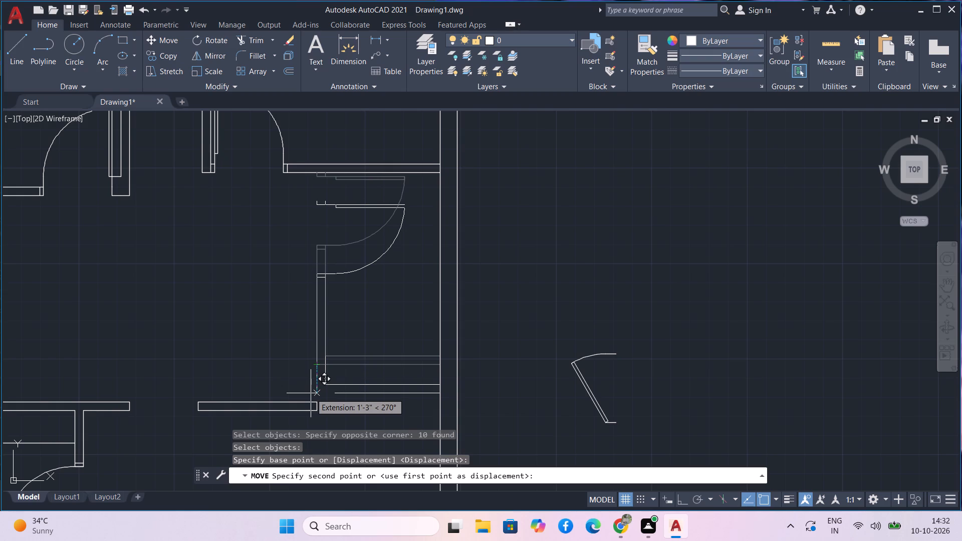
{"action": "left_click", "coordinate": [311, 394]}
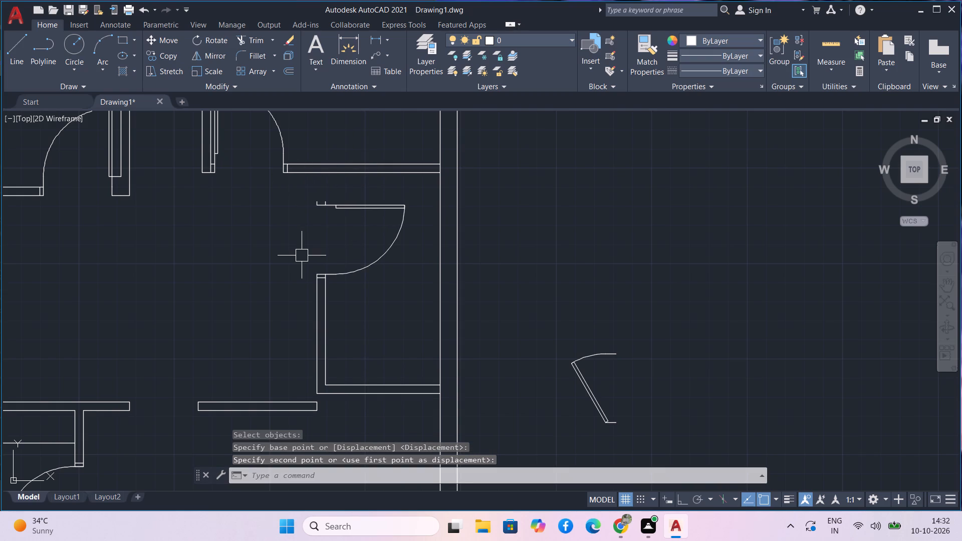
{"action": "key", "text": "Escape"}
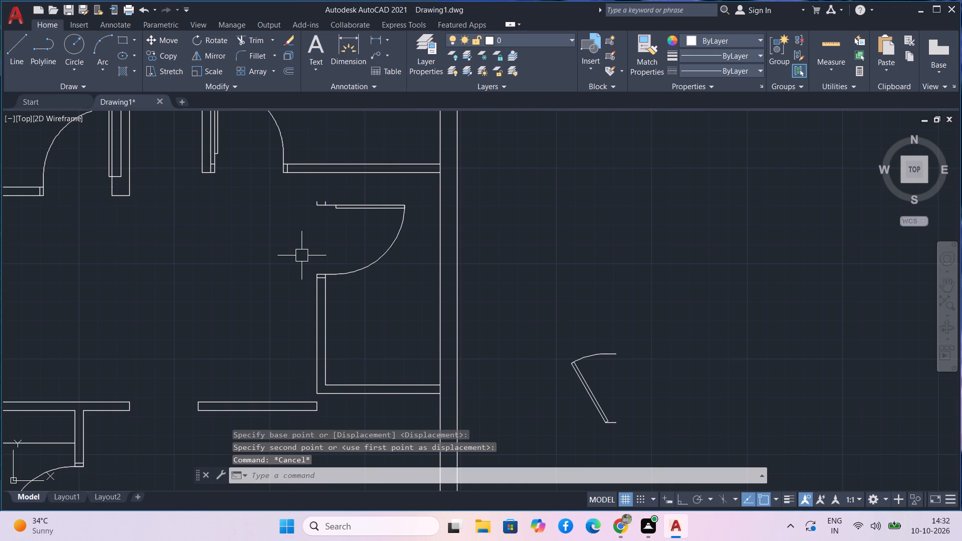
Extend both short jamb lines above the small east-side room's door up to the partition wall.
{"action": "type", "text": "ex"}
{"action": "key", "text": "space"}
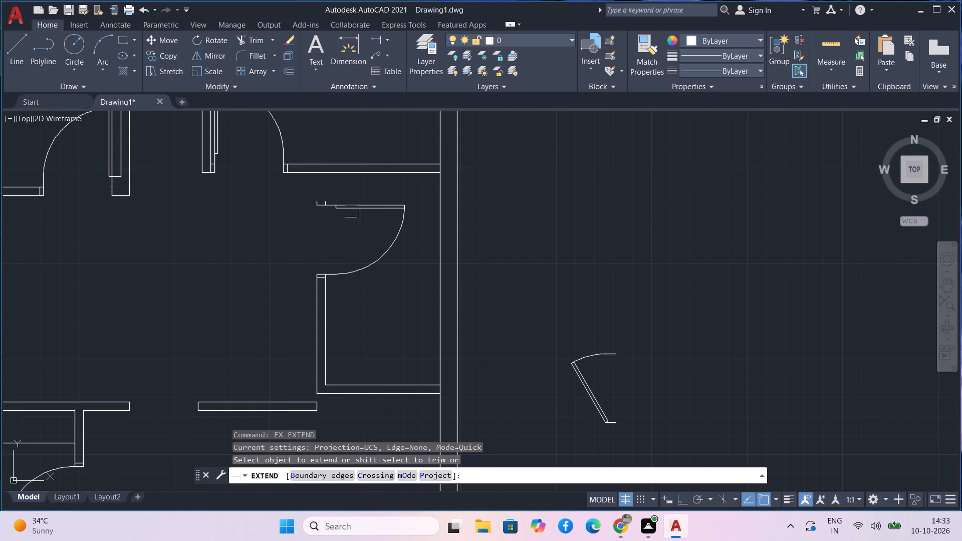
{"action": "scroll", "coordinate": [322, 187], "scroll_direction": "up", "scroll_amount": 2}
{"action": "left_click", "coordinate": [333, 218]}
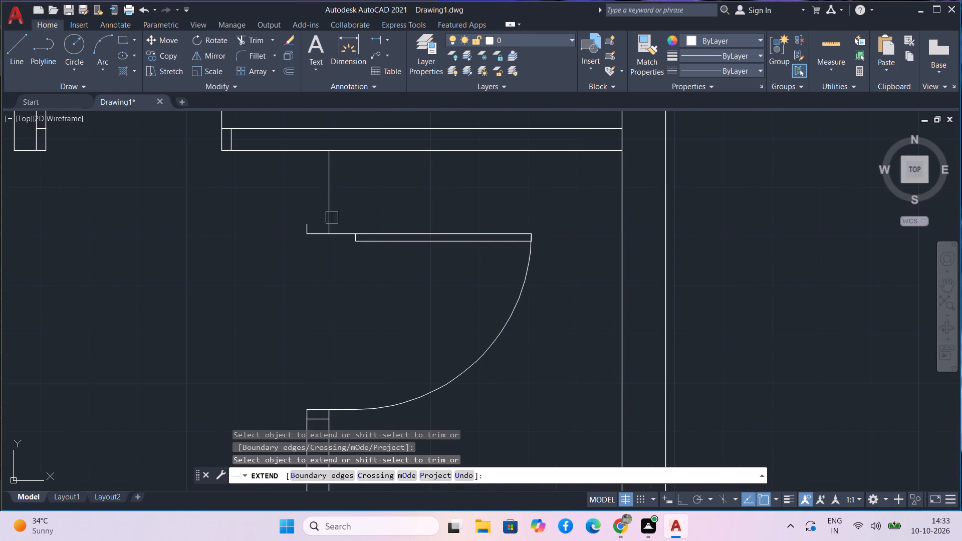
{"action": "left_click", "coordinate": [304, 220]}
{"action": "scroll", "coordinate": [327, 171], "scroll_direction": "down", "scroll_amount": 2}
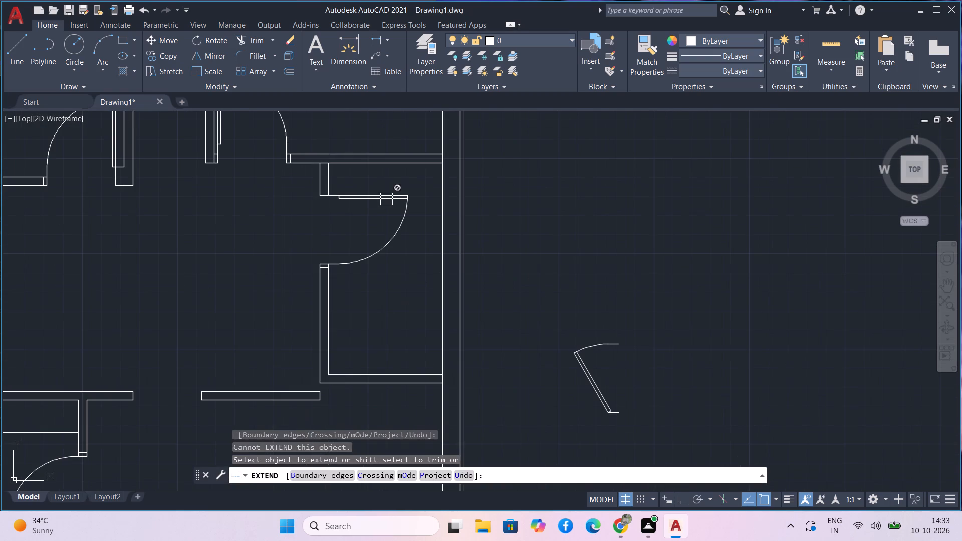
{"action": "key", "text": "Escape"}
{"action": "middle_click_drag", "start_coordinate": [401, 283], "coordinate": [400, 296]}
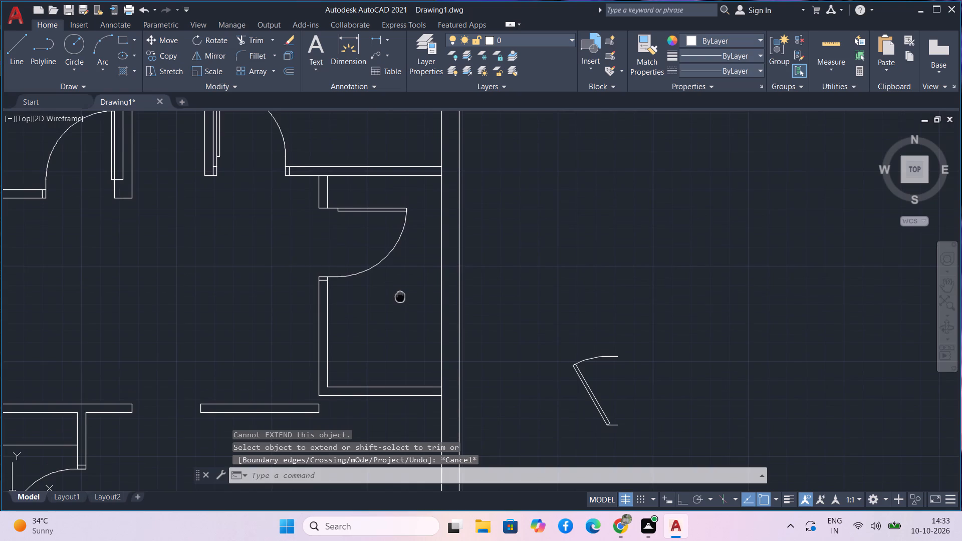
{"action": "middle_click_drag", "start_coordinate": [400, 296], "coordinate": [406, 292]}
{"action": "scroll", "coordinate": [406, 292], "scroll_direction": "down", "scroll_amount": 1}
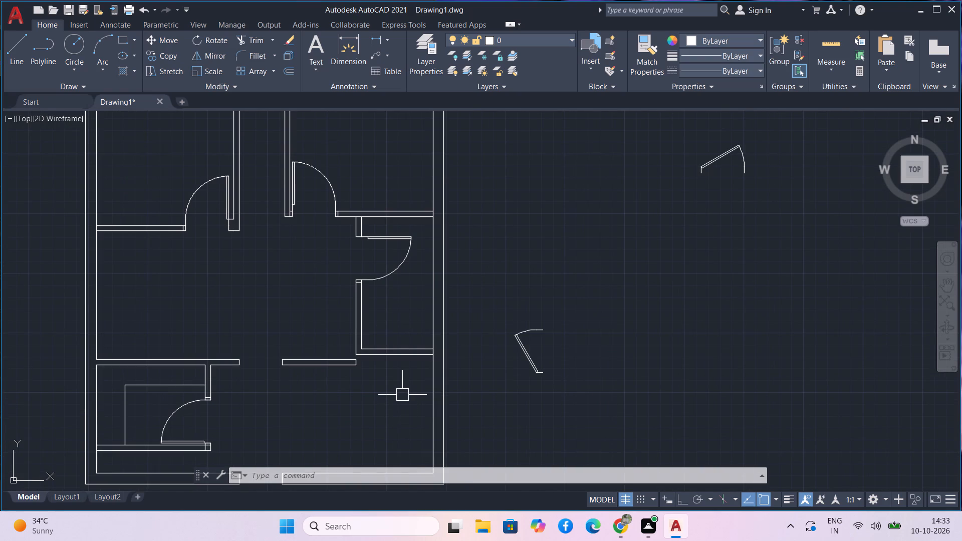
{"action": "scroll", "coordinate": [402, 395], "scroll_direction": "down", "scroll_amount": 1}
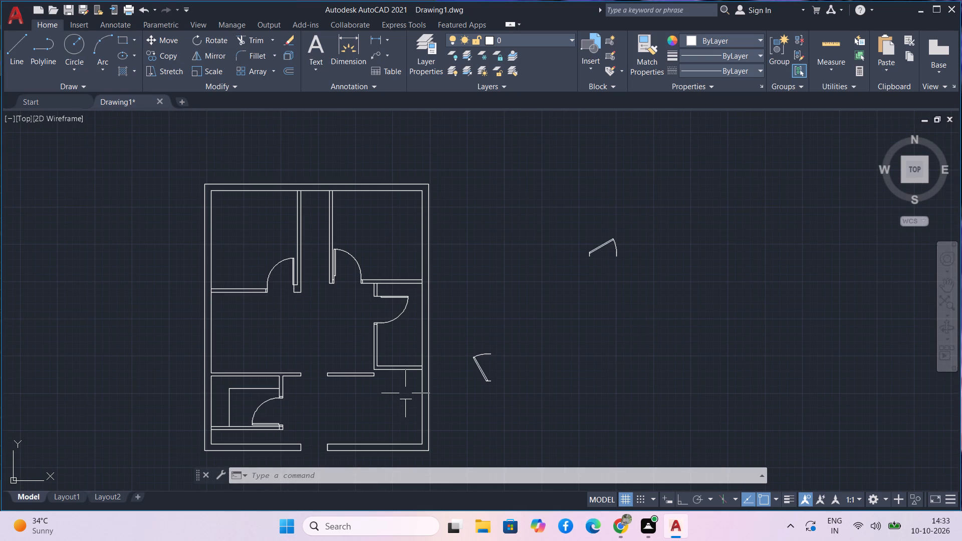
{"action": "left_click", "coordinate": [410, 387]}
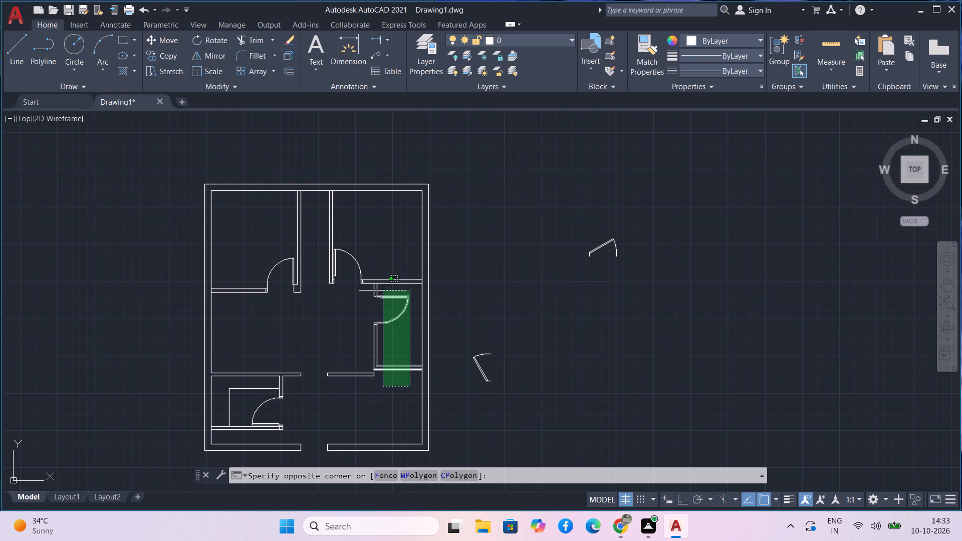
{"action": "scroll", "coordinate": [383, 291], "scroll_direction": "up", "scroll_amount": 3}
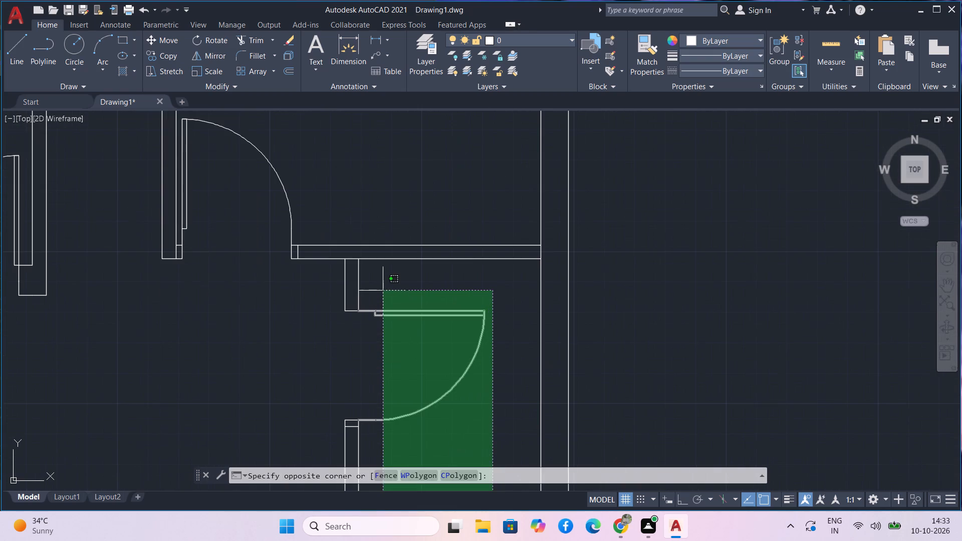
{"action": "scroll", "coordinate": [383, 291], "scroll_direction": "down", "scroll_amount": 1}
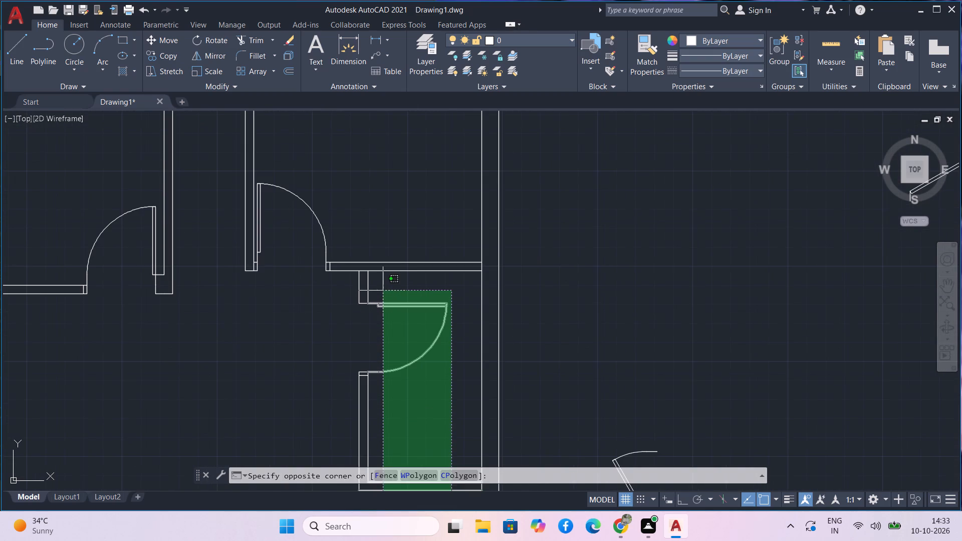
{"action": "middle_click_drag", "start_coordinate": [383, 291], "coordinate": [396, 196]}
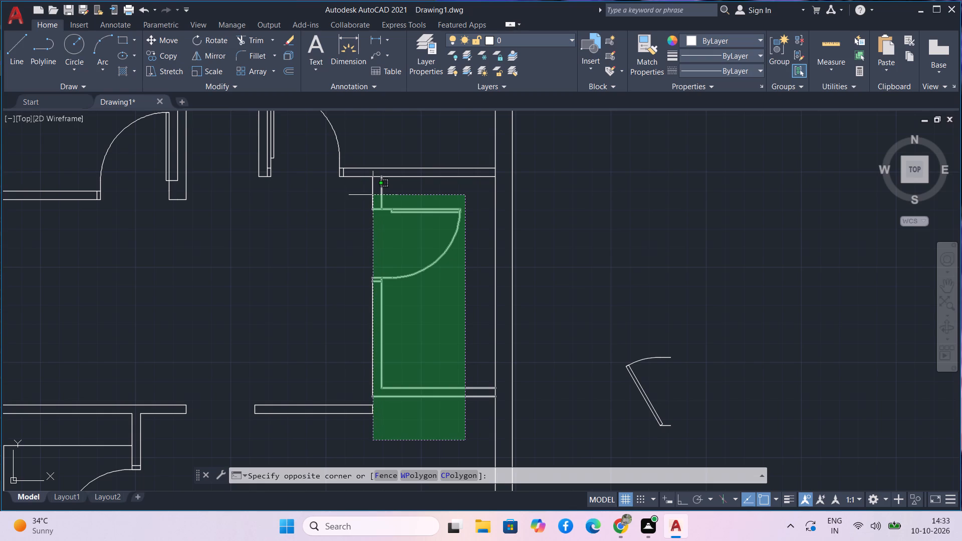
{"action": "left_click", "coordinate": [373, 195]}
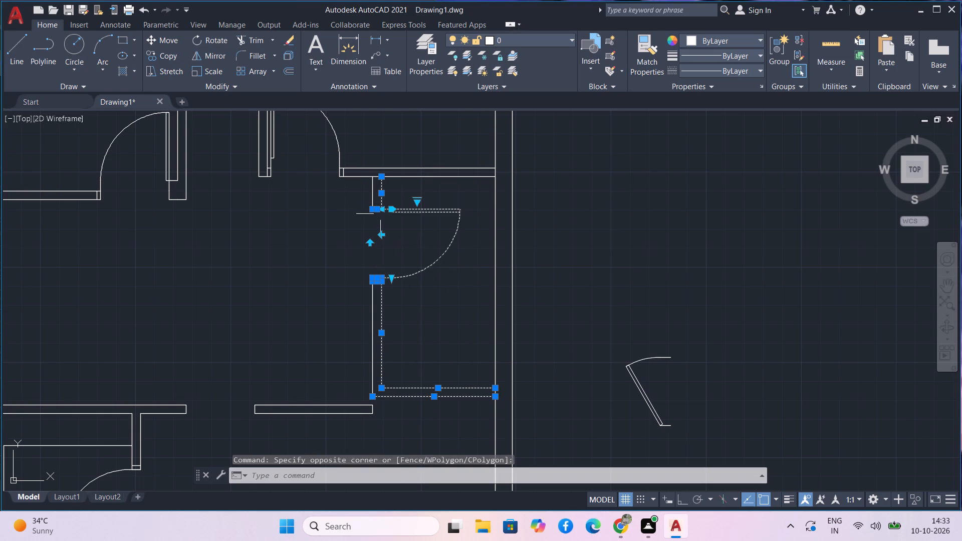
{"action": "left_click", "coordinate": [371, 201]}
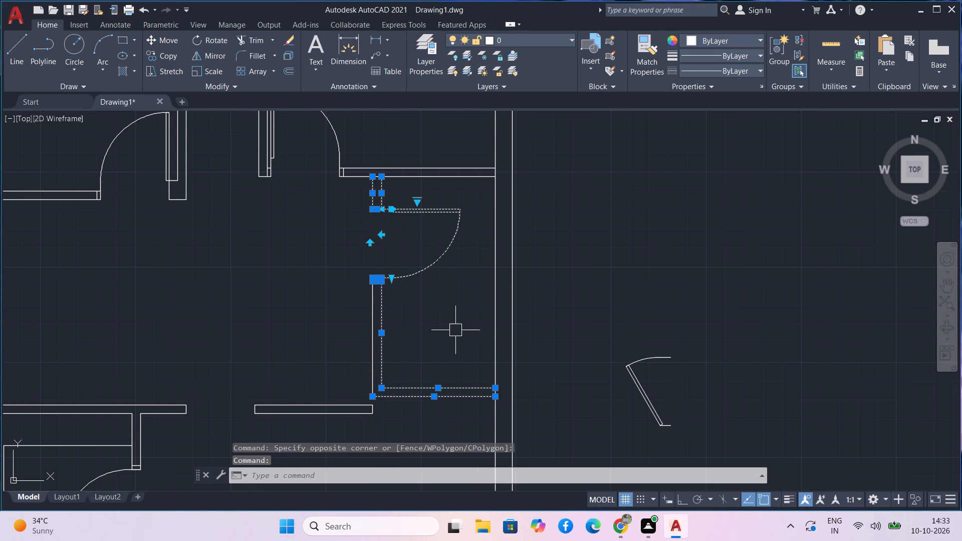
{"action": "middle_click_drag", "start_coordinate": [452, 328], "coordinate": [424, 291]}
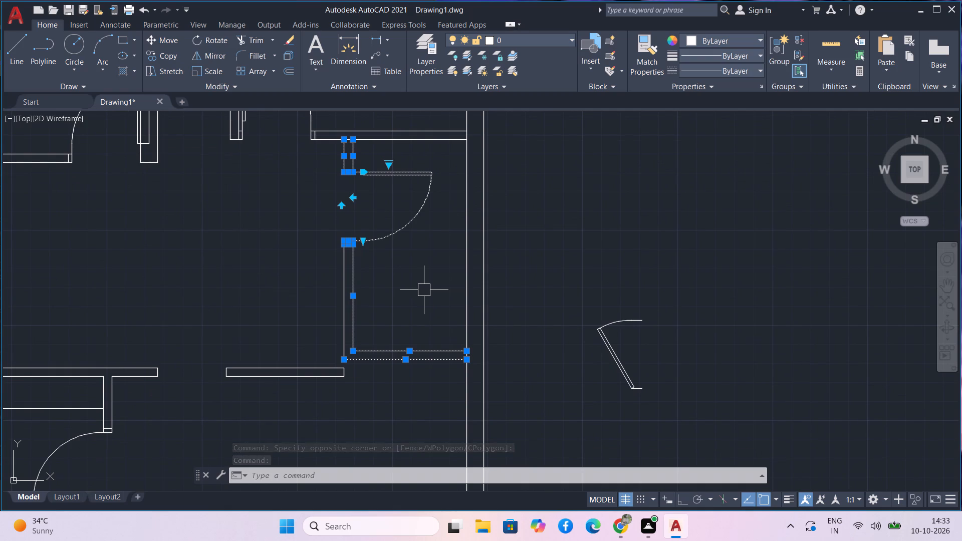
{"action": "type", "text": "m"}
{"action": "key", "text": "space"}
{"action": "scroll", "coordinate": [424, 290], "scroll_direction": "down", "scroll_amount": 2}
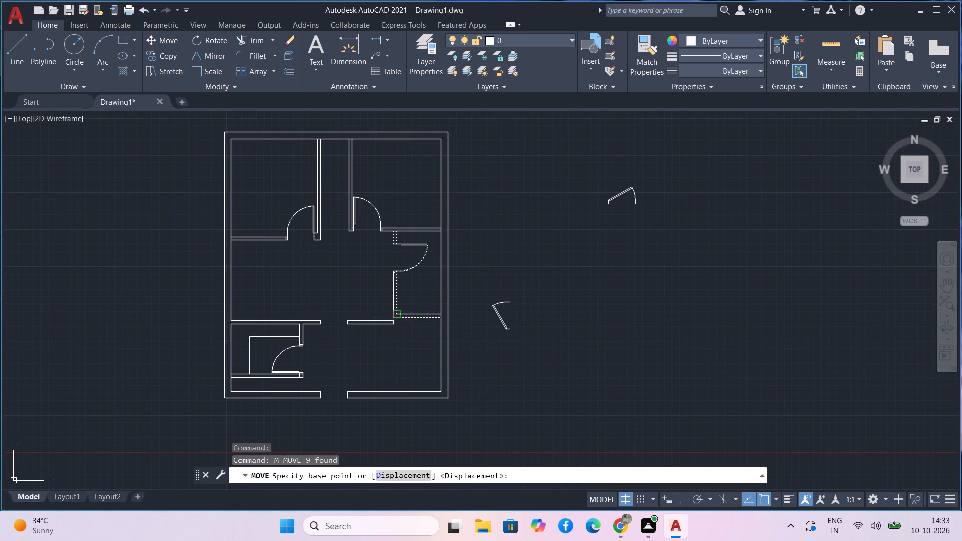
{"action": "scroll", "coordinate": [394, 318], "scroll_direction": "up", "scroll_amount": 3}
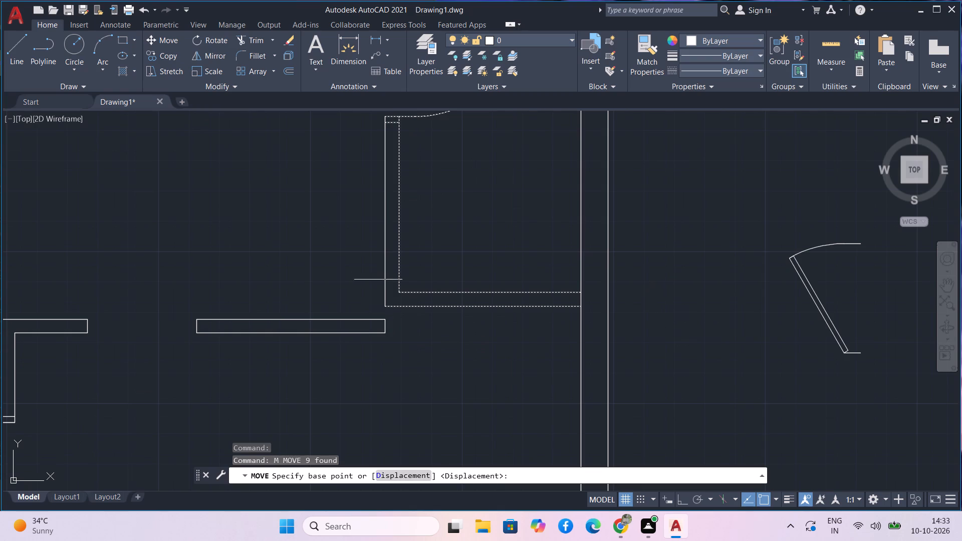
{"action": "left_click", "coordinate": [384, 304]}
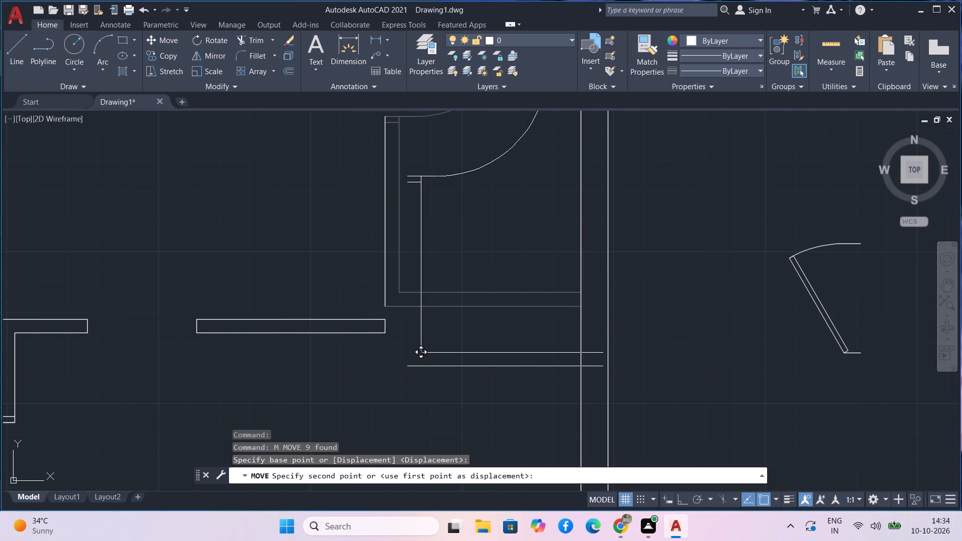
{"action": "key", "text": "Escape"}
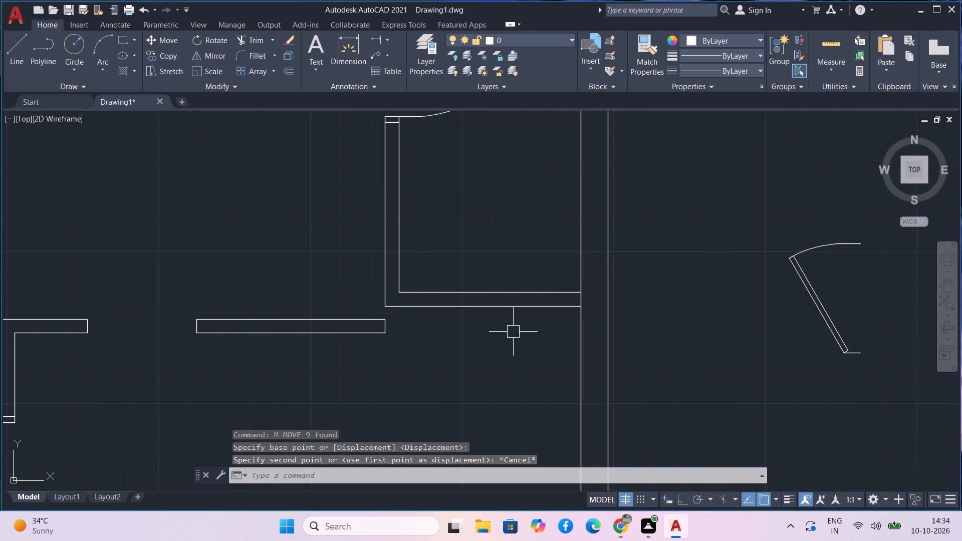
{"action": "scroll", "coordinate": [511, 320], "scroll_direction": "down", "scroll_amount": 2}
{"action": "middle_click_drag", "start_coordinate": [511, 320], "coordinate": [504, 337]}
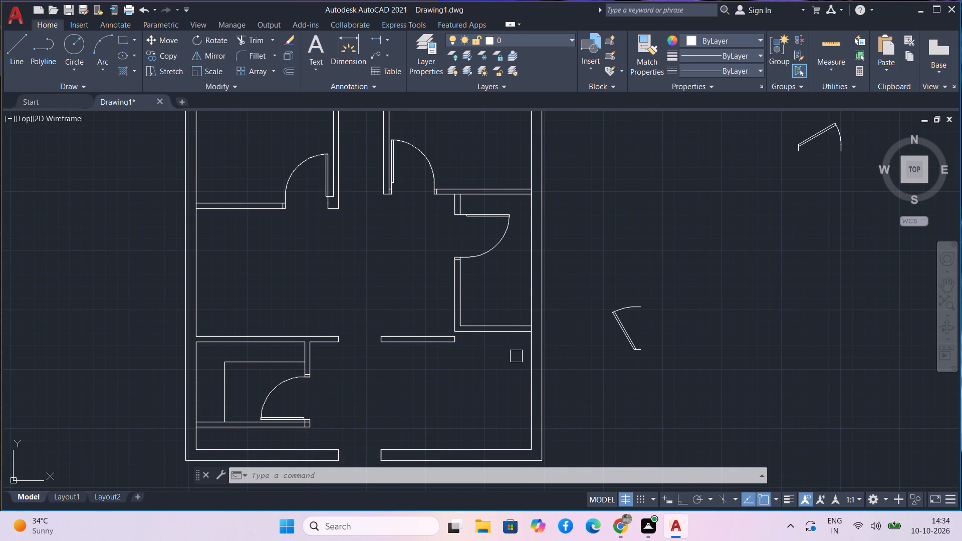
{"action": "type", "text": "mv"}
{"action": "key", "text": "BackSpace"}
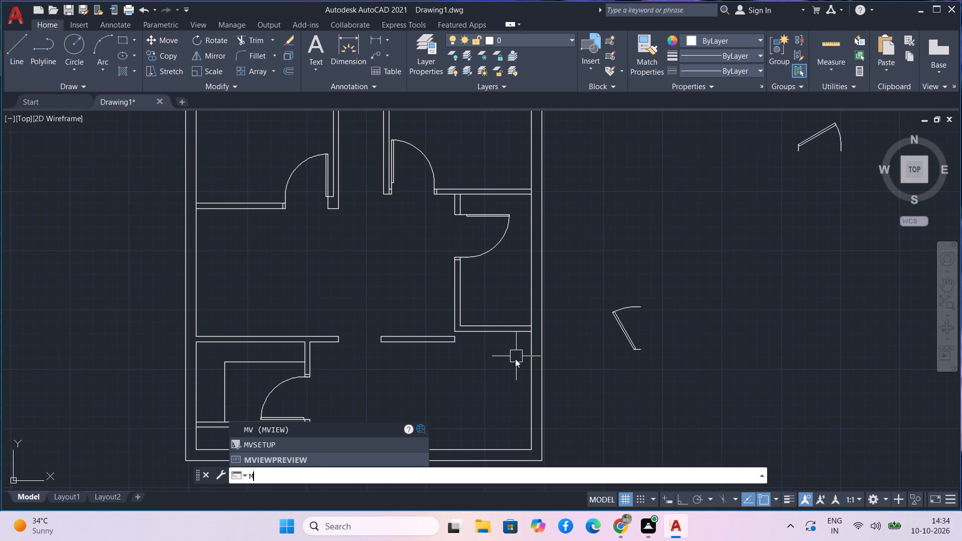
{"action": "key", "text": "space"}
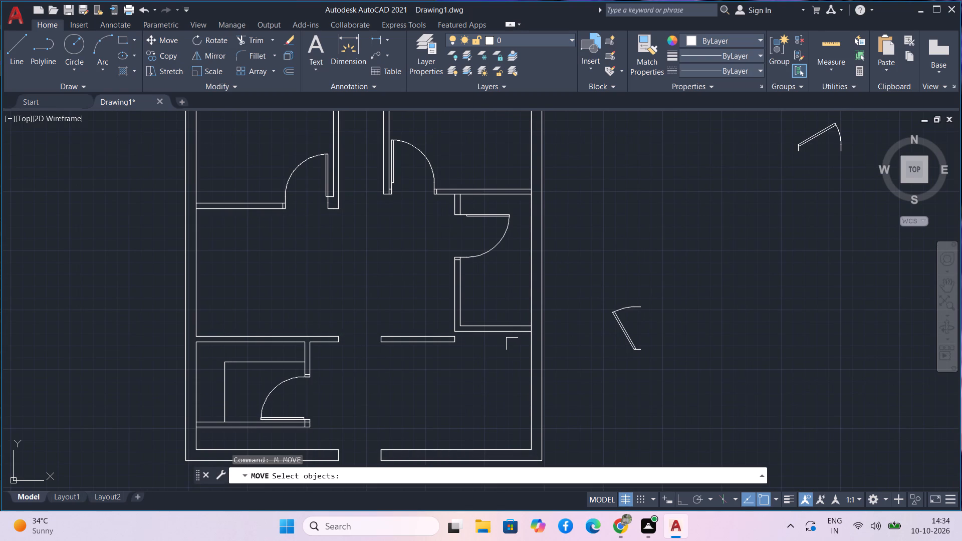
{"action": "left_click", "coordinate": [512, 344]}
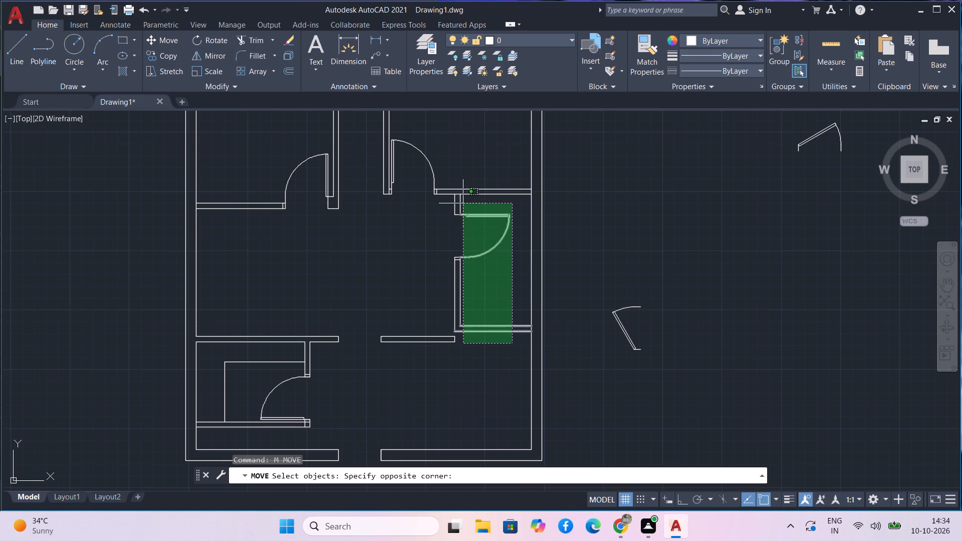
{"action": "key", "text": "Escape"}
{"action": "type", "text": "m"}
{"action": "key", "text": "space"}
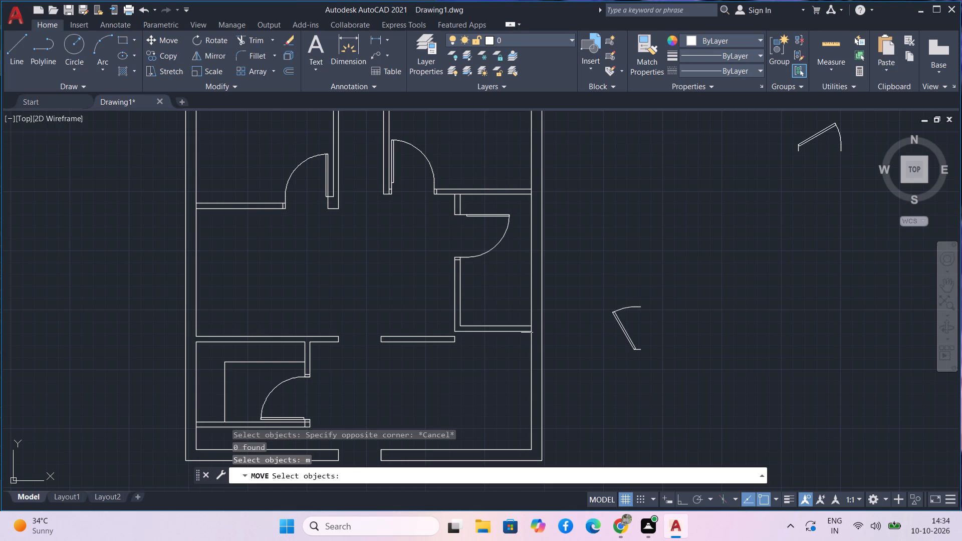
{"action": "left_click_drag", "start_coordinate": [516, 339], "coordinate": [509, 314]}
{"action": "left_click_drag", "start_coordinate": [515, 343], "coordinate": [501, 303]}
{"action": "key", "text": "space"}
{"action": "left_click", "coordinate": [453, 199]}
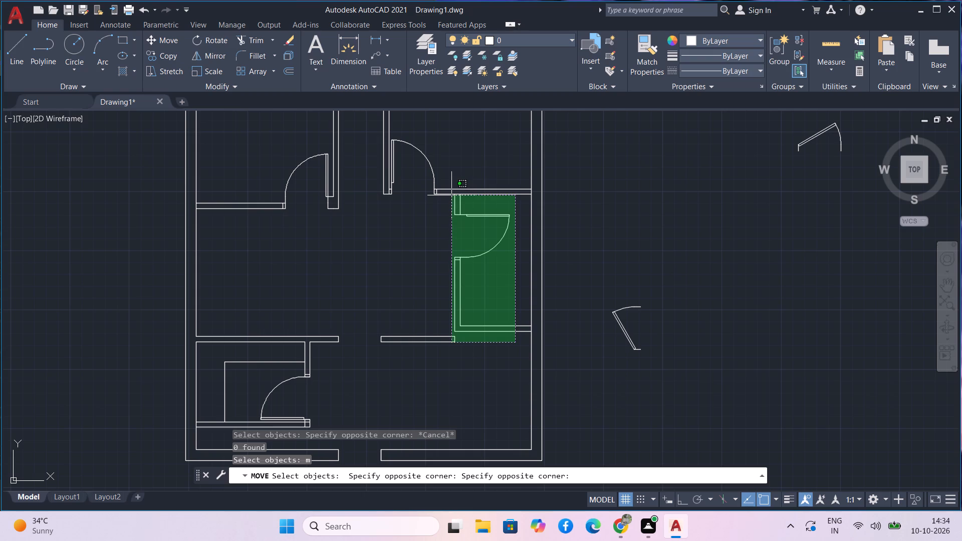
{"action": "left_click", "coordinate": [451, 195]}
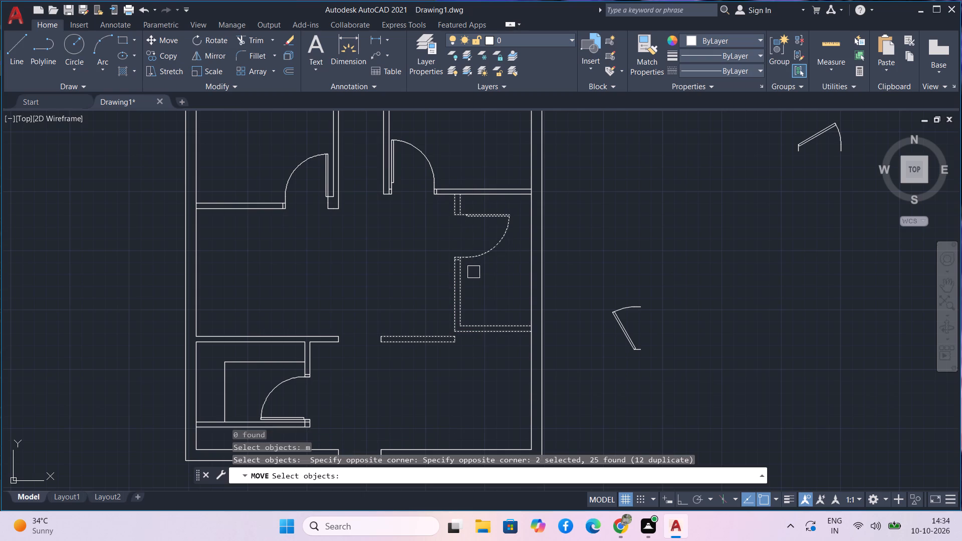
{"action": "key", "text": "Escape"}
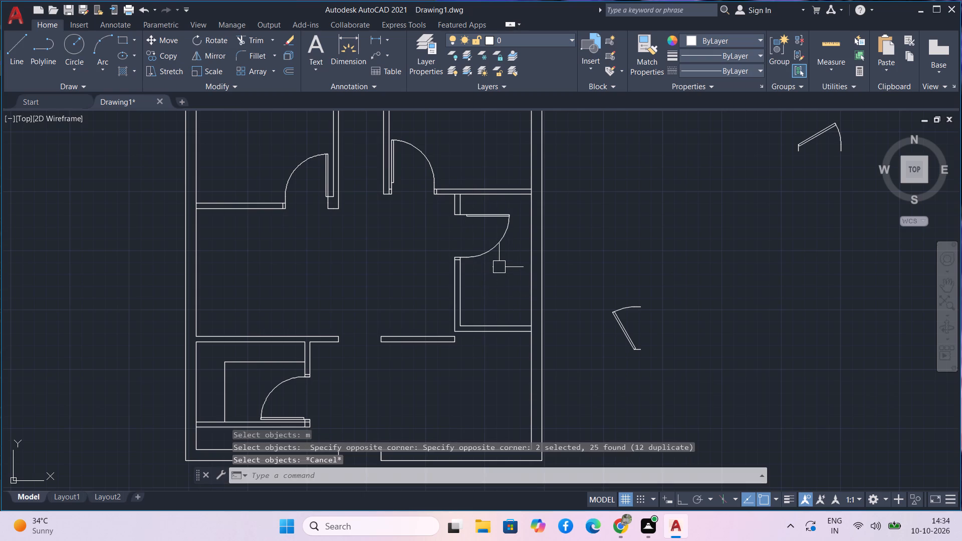
Move the small east-side room's door block, jambs and walls about 7'-4" straight down from the room's outer lower-left corner.
{"action": "type", "text": "m"}
{"action": "key", "text": "space"}
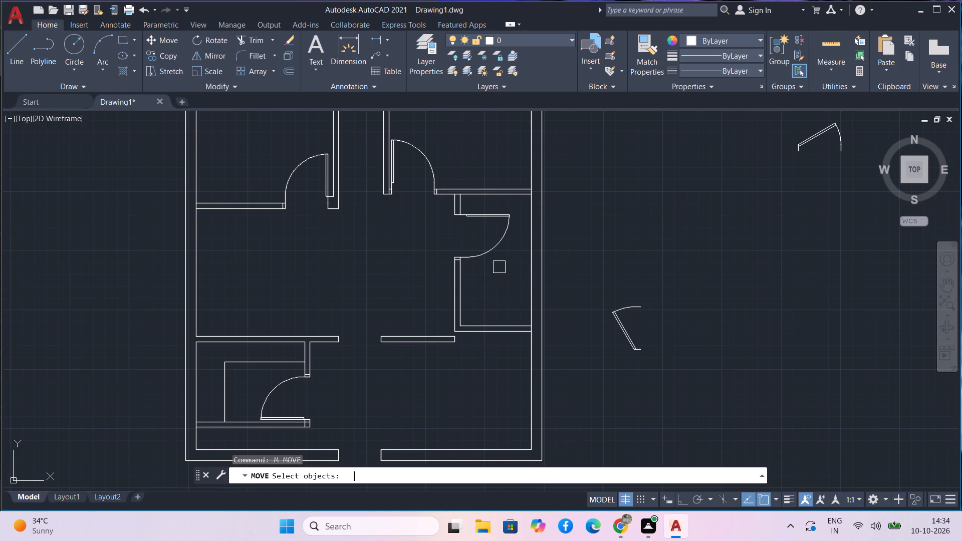
{"action": "left_click_drag", "start_coordinate": [410, 205], "coordinate": [453, 202]}
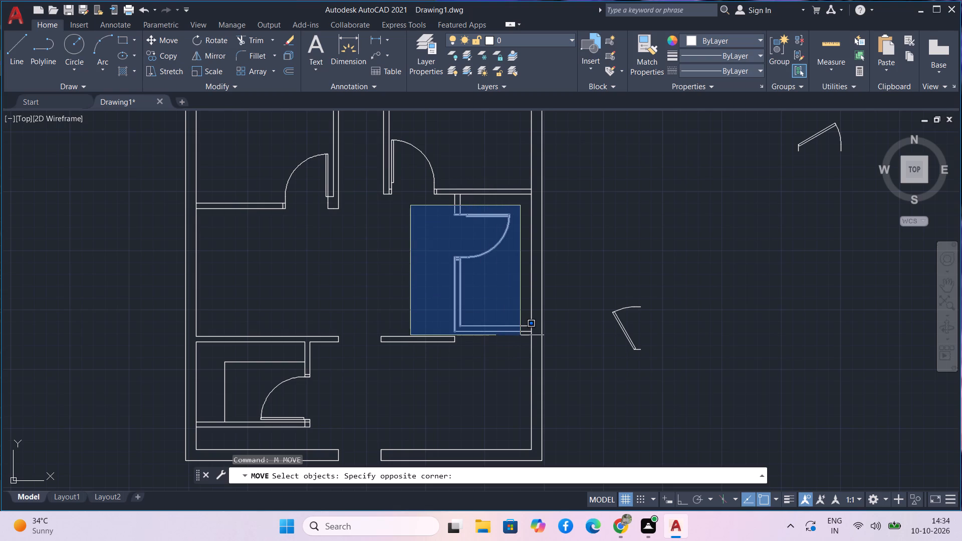
{"action": "left_click", "coordinate": [520, 335]}
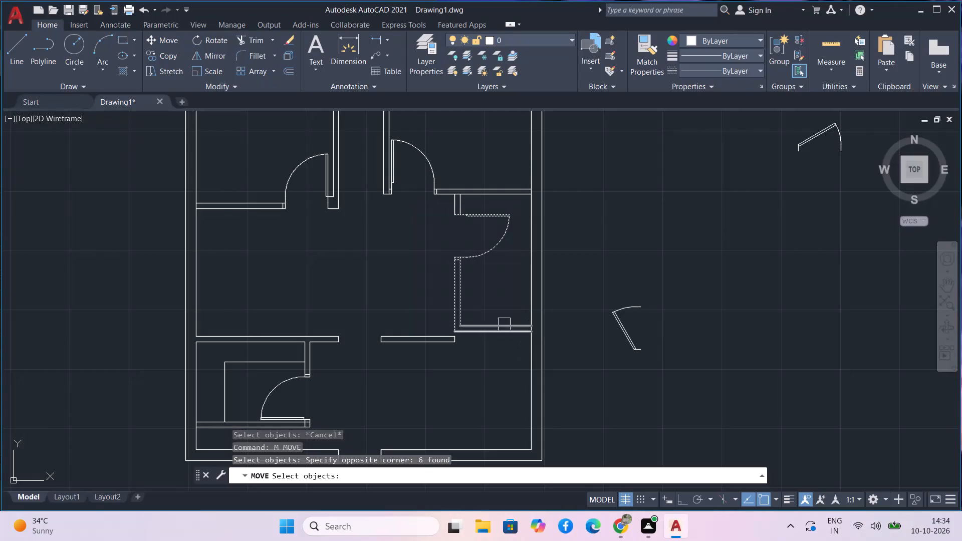
{"action": "left_click", "coordinate": [502, 333]}
{"action": "left_click", "coordinate": [502, 326]}
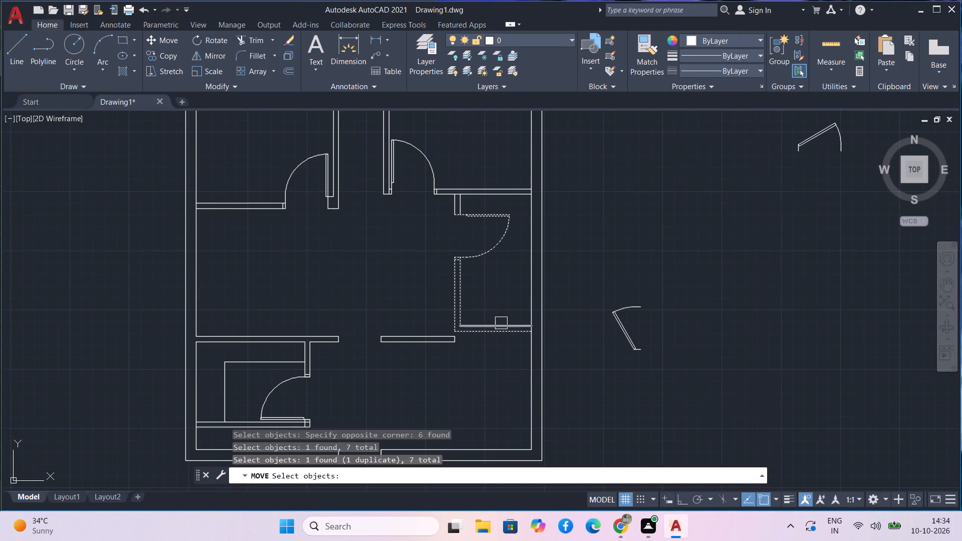
{"action": "scroll", "coordinate": [501, 323], "scroll_direction": "up", "scroll_amount": 2}
{"action": "left_click", "coordinate": [500, 332]}
{"action": "scroll", "coordinate": [495, 287], "scroll_direction": "down", "scroll_amount": 3}
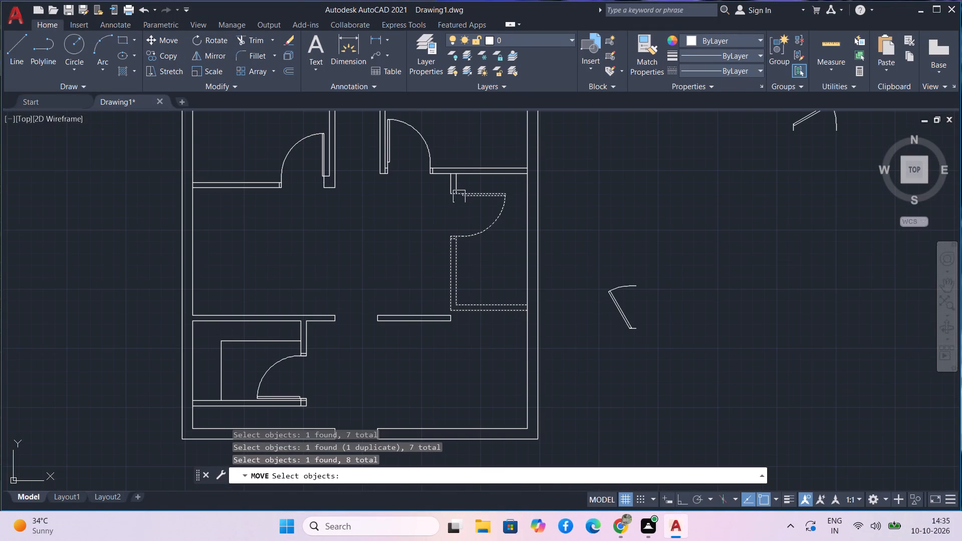
{"action": "scroll", "coordinate": [458, 182], "scroll_direction": "up", "scroll_amount": 3}
{"action": "left_click", "coordinate": [445, 185]}
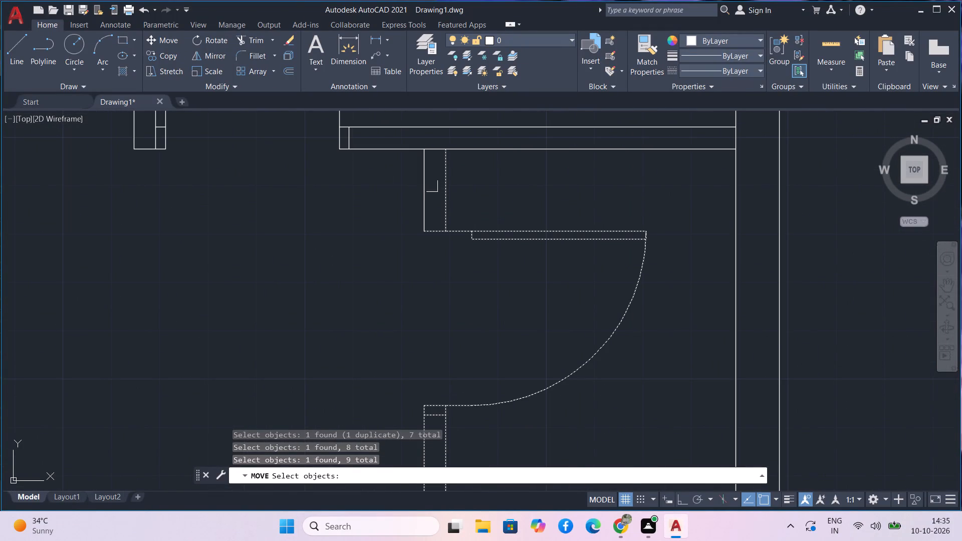
{"action": "left_click", "coordinate": [424, 188]}
{"action": "scroll", "coordinate": [424, 188], "scroll_direction": "down", "scroll_amount": 3}
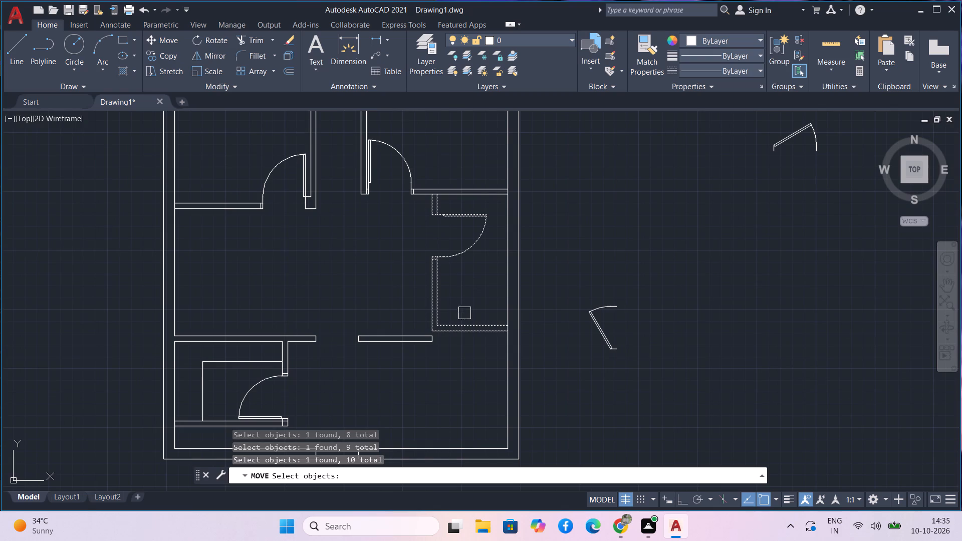
{"action": "key", "text": "space"}
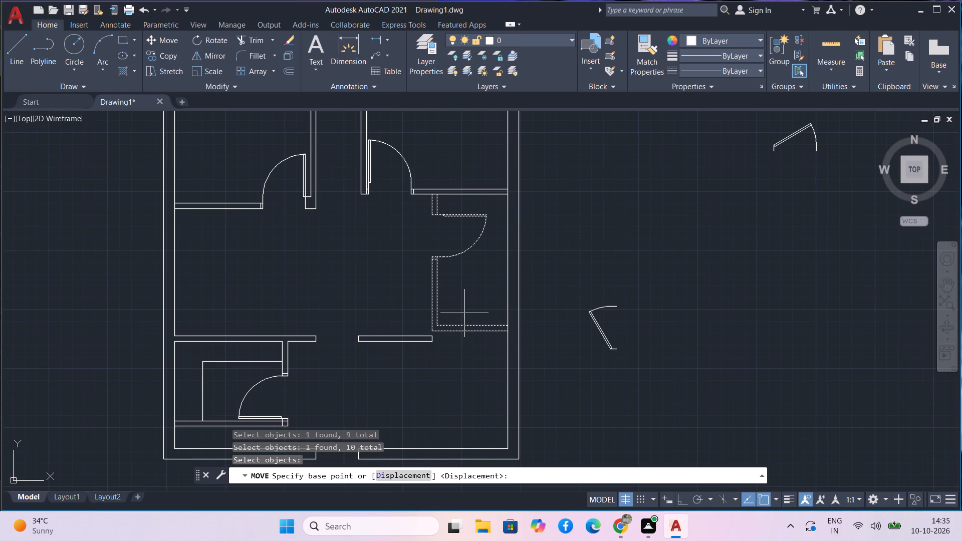
{"action": "scroll", "coordinate": [431, 332], "scroll_direction": "up", "scroll_amount": 1}
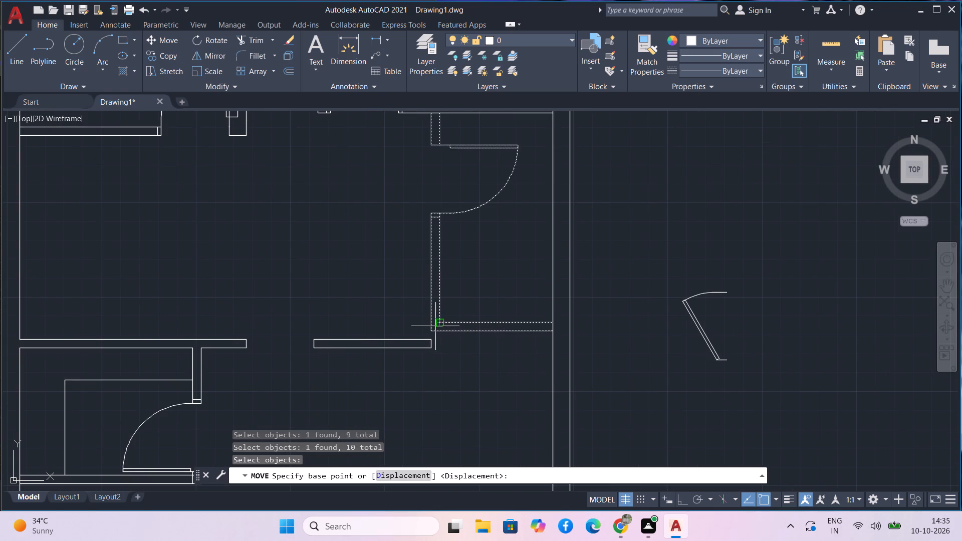
{"action": "left_click", "coordinate": [432, 330]}
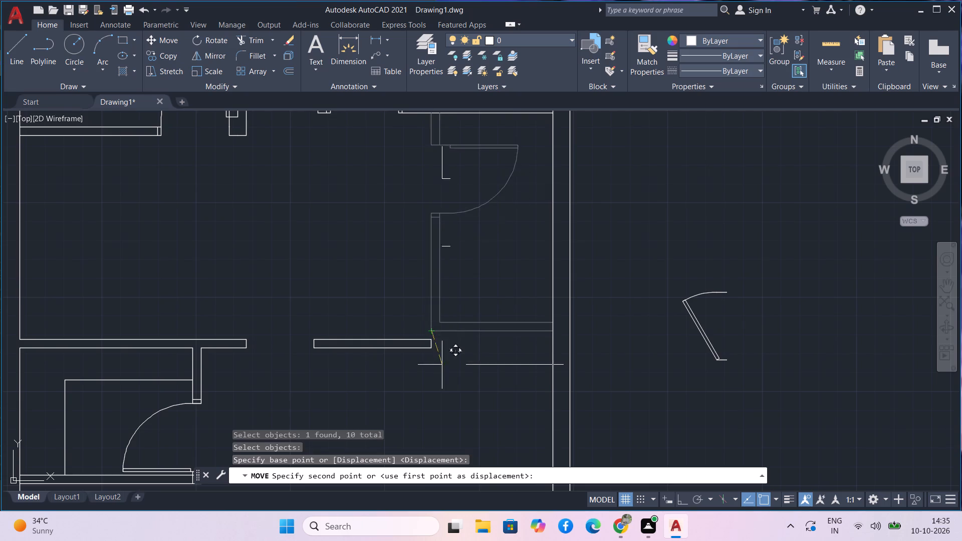
{"action": "scroll", "coordinate": [443, 379], "scroll_direction": "down", "scroll_amount": 3}
{"action": "middle_click_drag", "start_coordinate": [438, 399], "coordinate": [432, 342]}
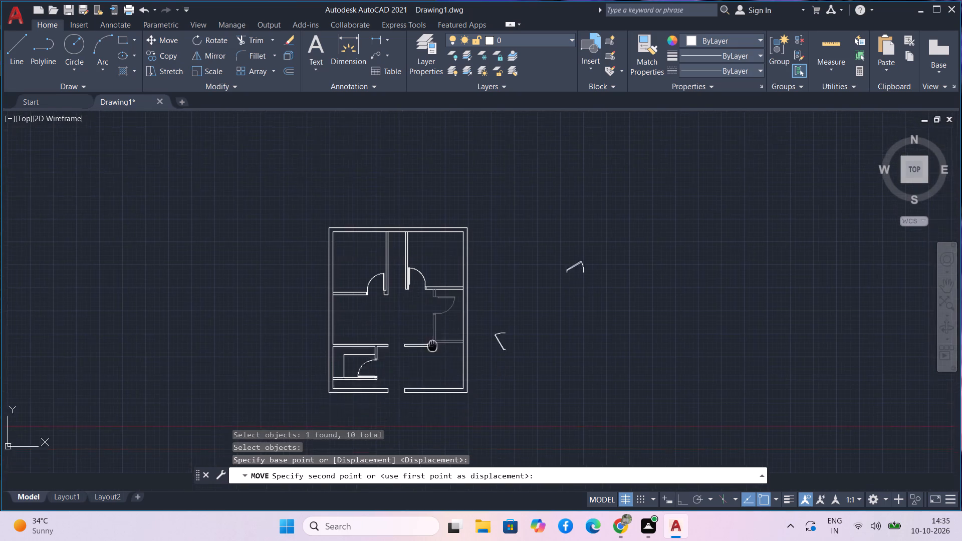
{"action": "middle_click_drag", "start_coordinate": [432, 342], "coordinate": [433, 263]}
{"action": "scroll", "coordinate": [432, 300], "scroll_direction": "up", "scroll_amount": 3}
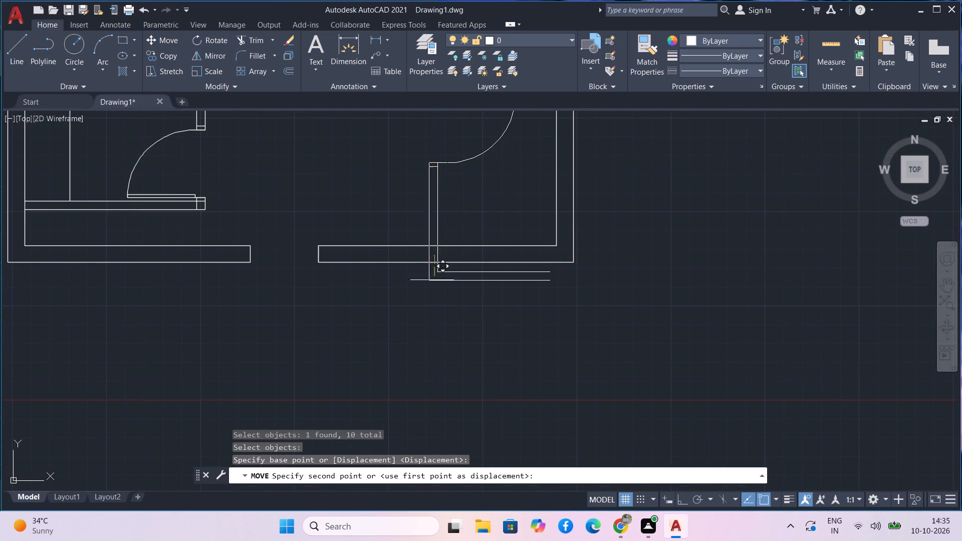
{"action": "scroll", "coordinate": [445, 286], "scroll_direction": "down", "scroll_amount": 2}
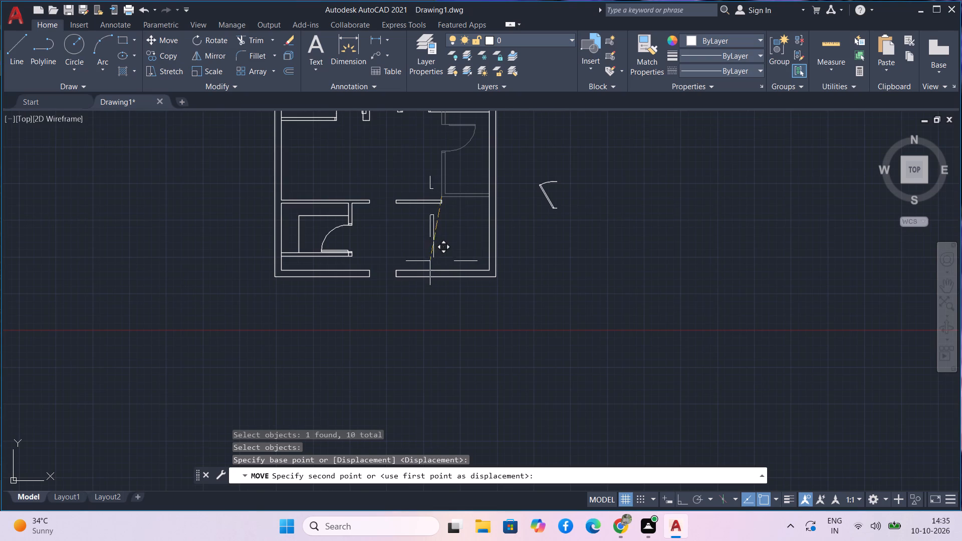
{"action": "scroll", "coordinate": [439, 266], "scroll_direction": "up", "scroll_amount": 1}
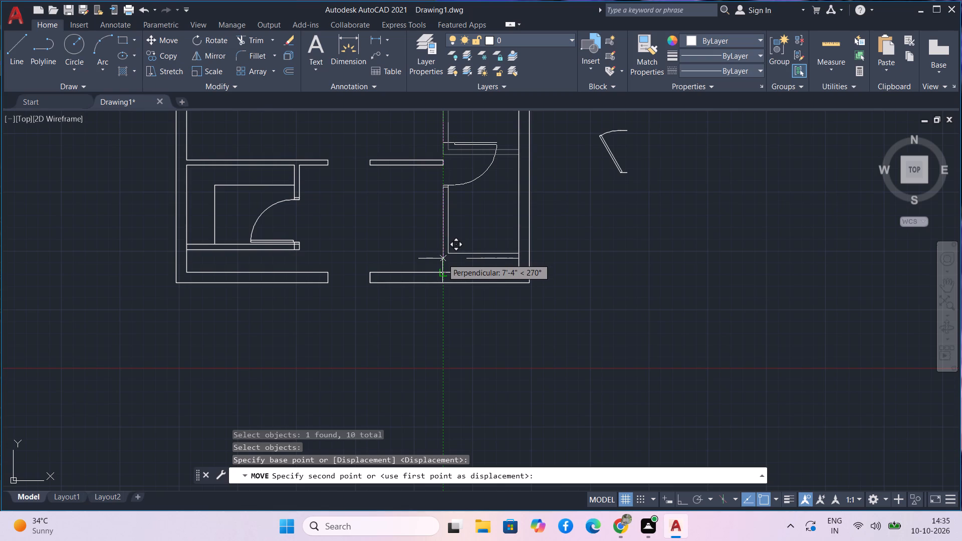
{"action": "left_click", "coordinate": [442, 257]}
{"action": "key", "text": "Escape"}
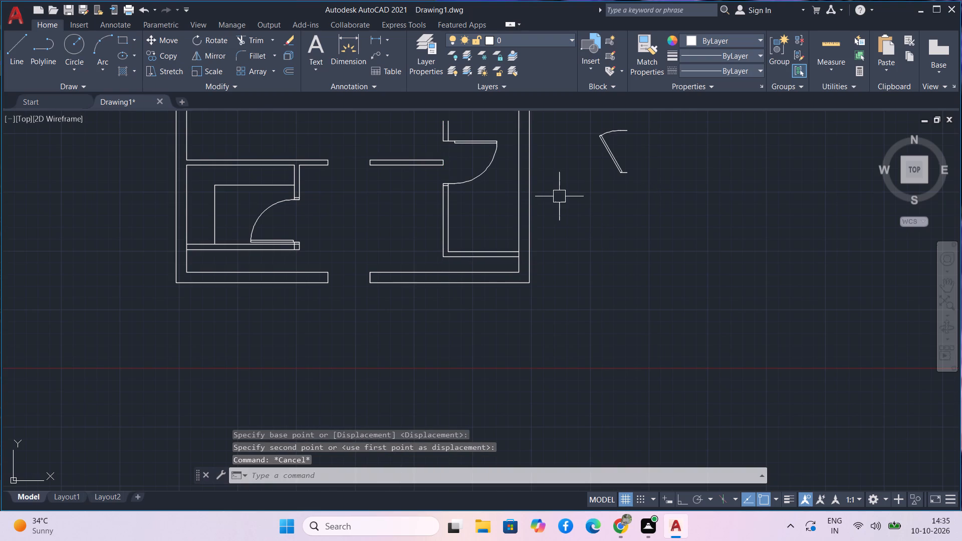
Move the short horizontal partition beside the small east-side room's door up so its end caps the two wall lines above the door.
{"action": "middle_click_drag", "start_coordinate": [559, 197], "coordinate": [575, 291]}
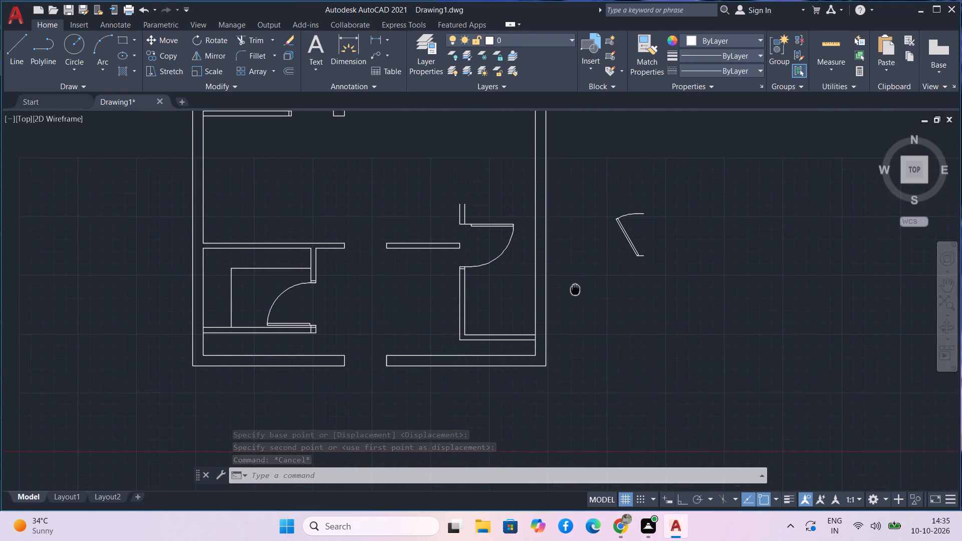
{"action": "middle_click_drag", "start_coordinate": [575, 291], "coordinate": [573, 309]}
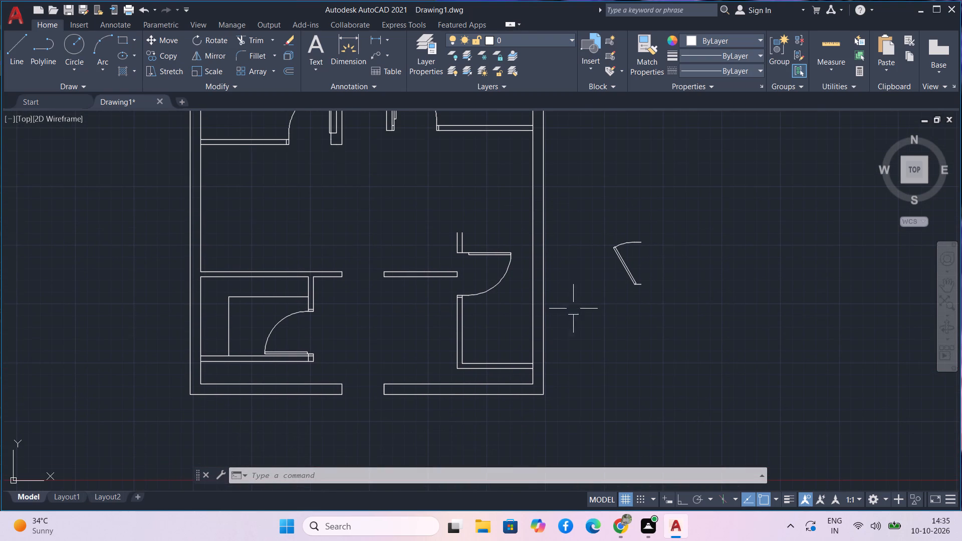
{"action": "left_click", "coordinate": [448, 290]}
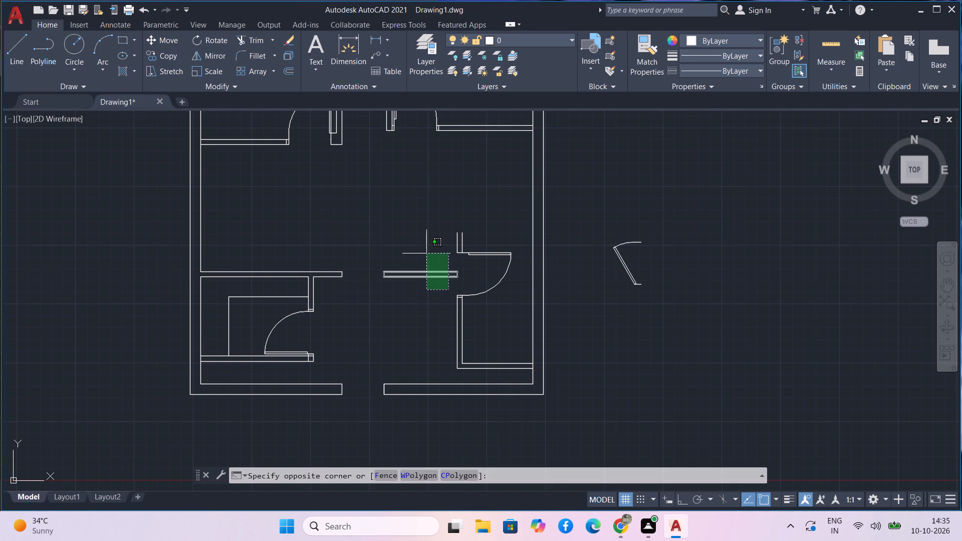
{"action": "key", "text": "Escape"}
{"action": "scroll", "coordinate": [461, 275], "scroll_direction": "up", "scroll_amount": 3}
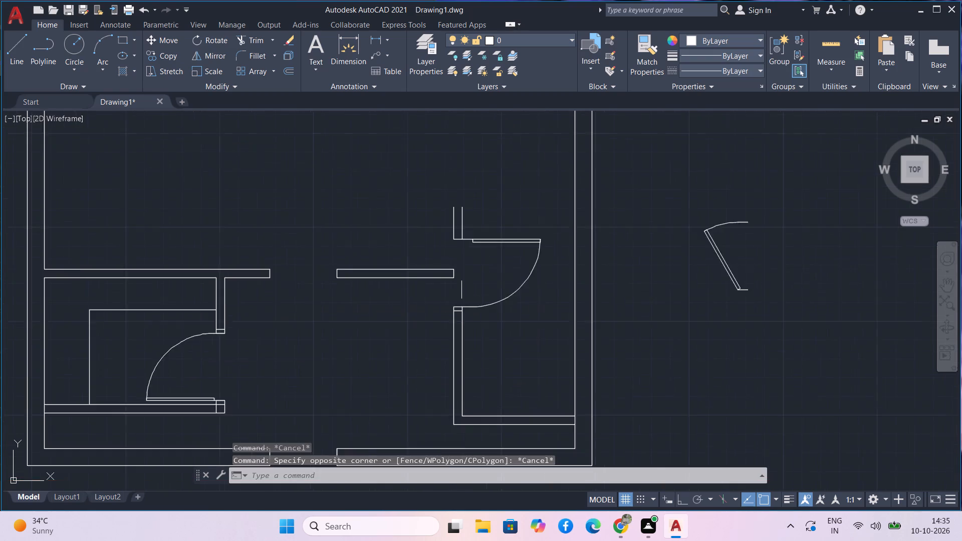
{"action": "left_click", "coordinate": [471, 292]}
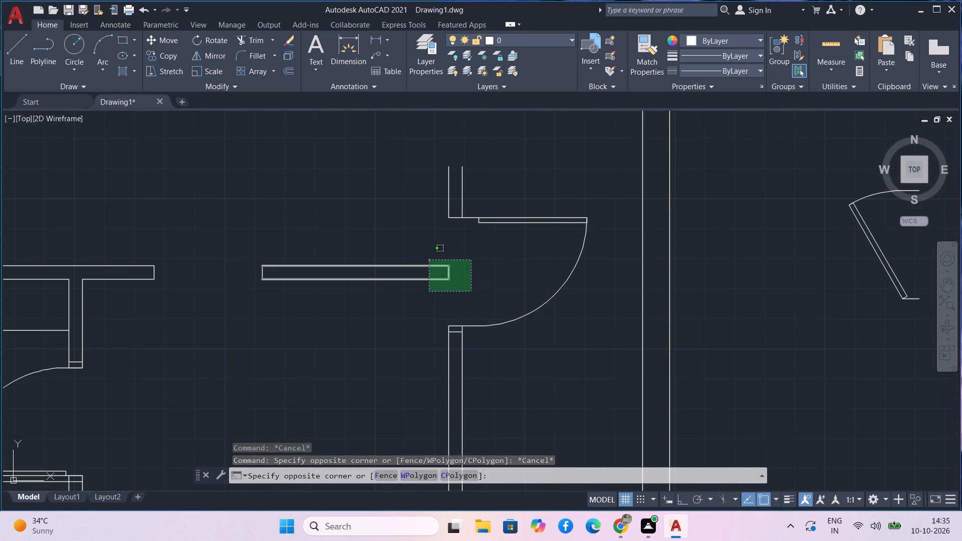
{"action": "left_click", "coordinate": [213, 250]}
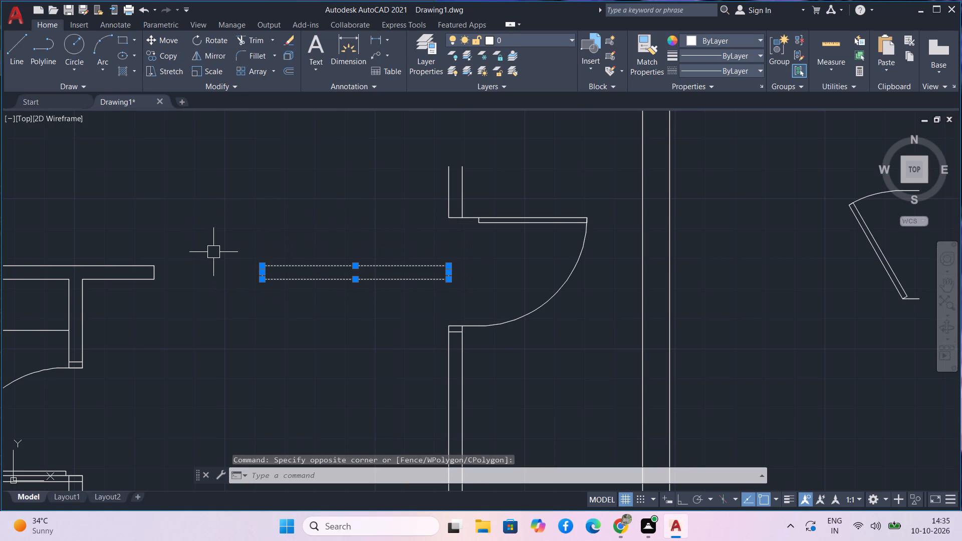
{"action": "type", "text": "m"}
{"action": "key", "text": "space"}
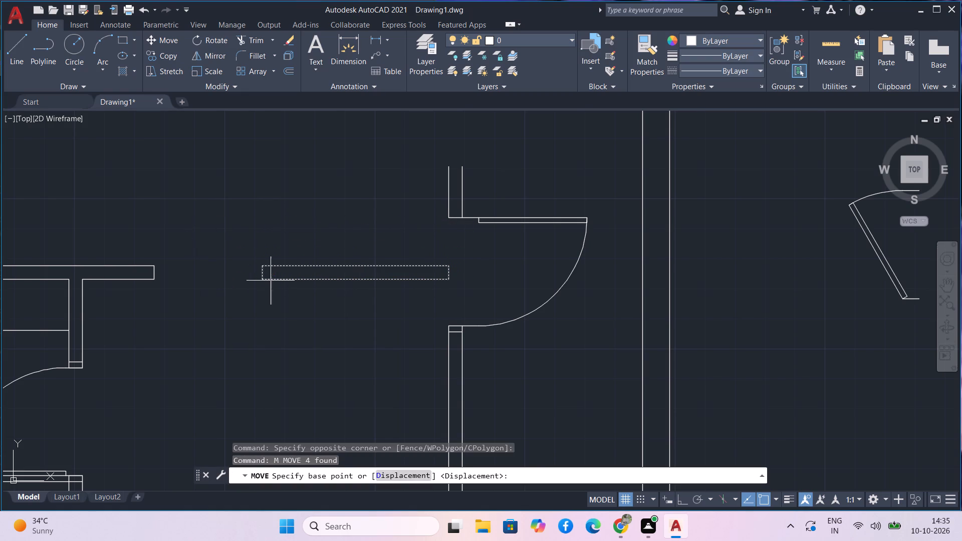
{"action": "left_click", "coordinate": [260, 280]}
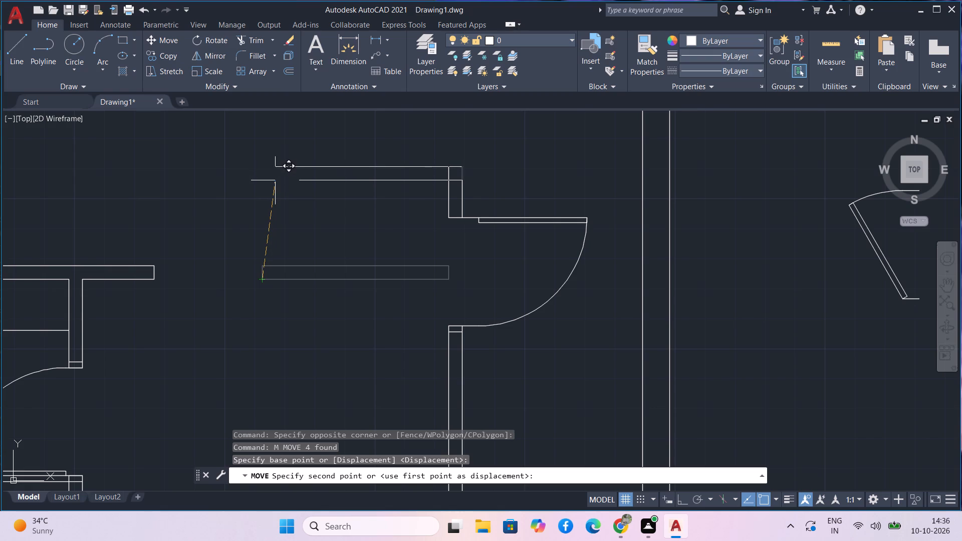
{"action": "left_click", "coordinate": [275, 180]}
{"action": "key", "text": "Escape"}
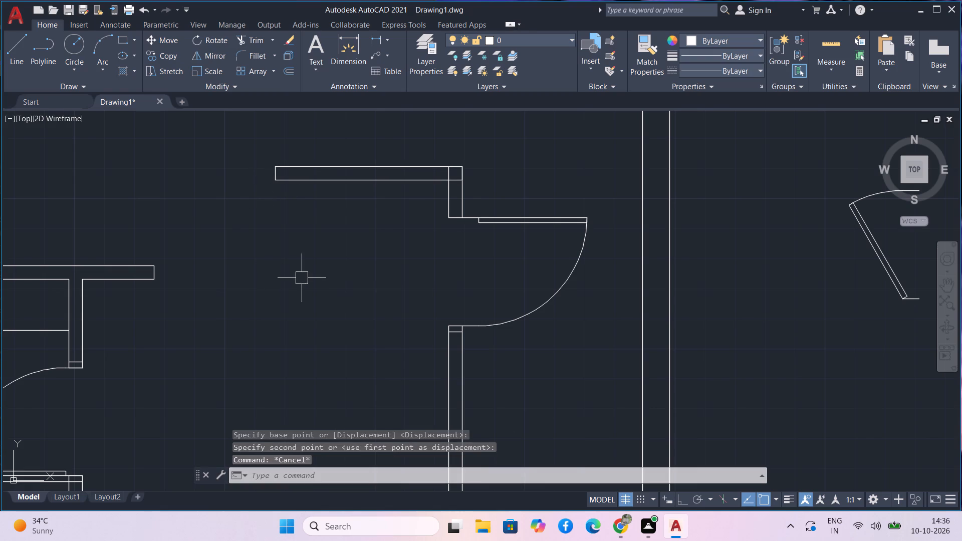
Extend both lines of the short horizontal partition above the small east-side room's door to the east outer wall's inner face.
{"action": "scroll", "coordinate": [302, 278], "scroll_direction": "down", "scroll_amount": 3}
{"action": "middle_click_drag", "start_coordinate": [308, 309], "coordinate": [308, 334]}
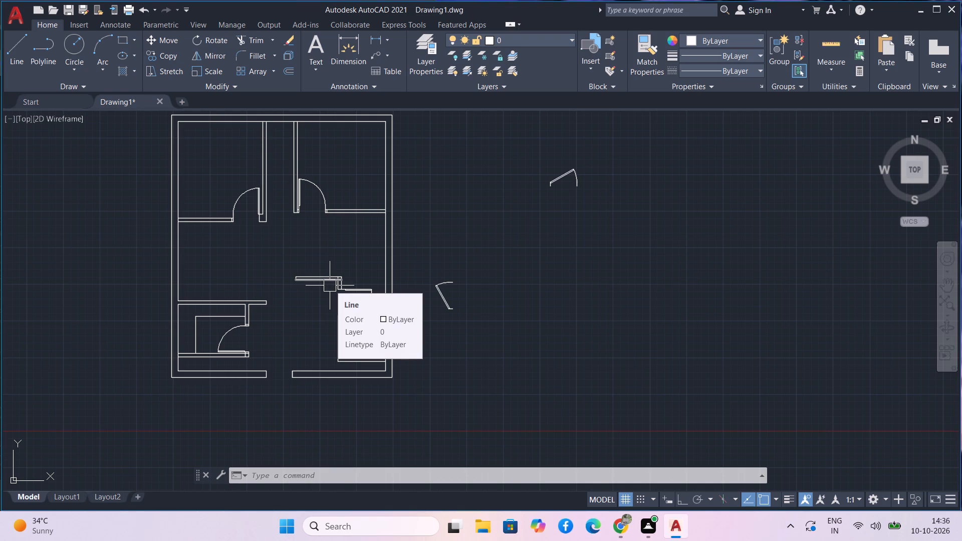
{"action": "type", "text": "ex"}
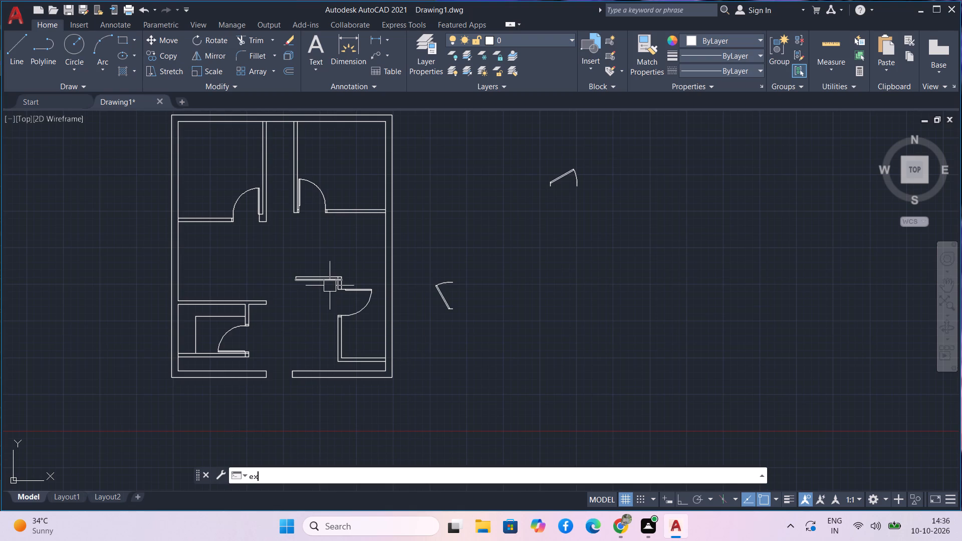
{"action": "key", "text": "space"}
{"action": "scroll", "coordinate": [328, 275], "scroll_direction": "up", "scroll_amount": 4}
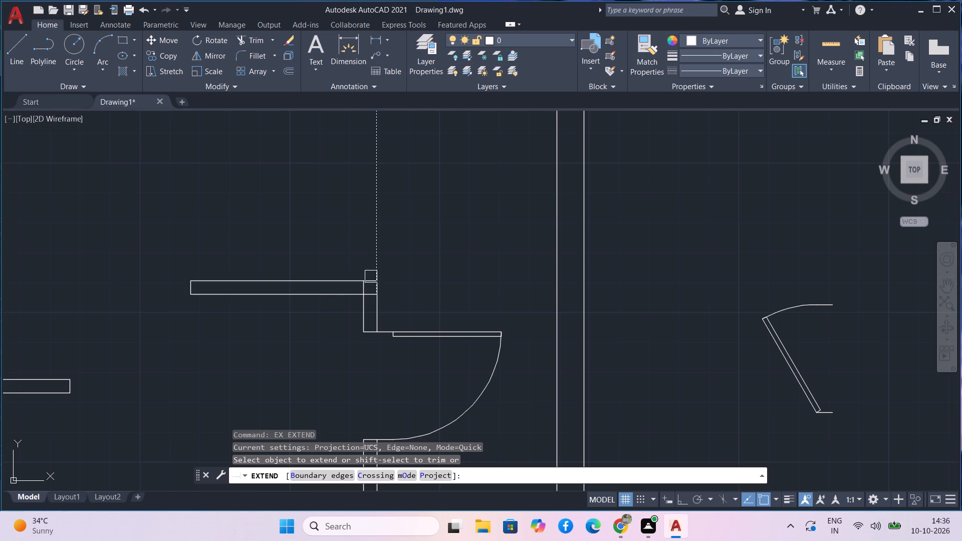
{"action": "key", "text": "Escape"}
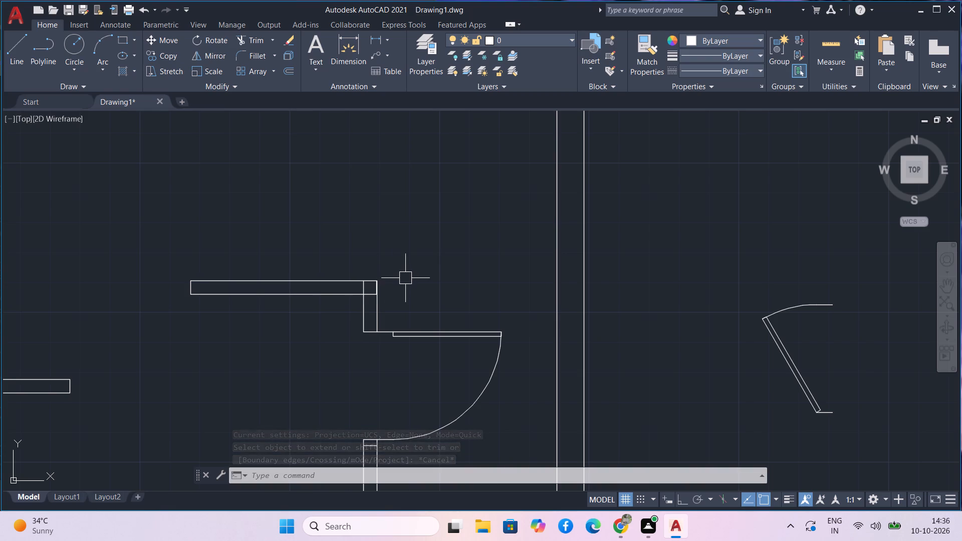
{"action": "type", "text": "ex"}
{"action": "key", "text": "space"}
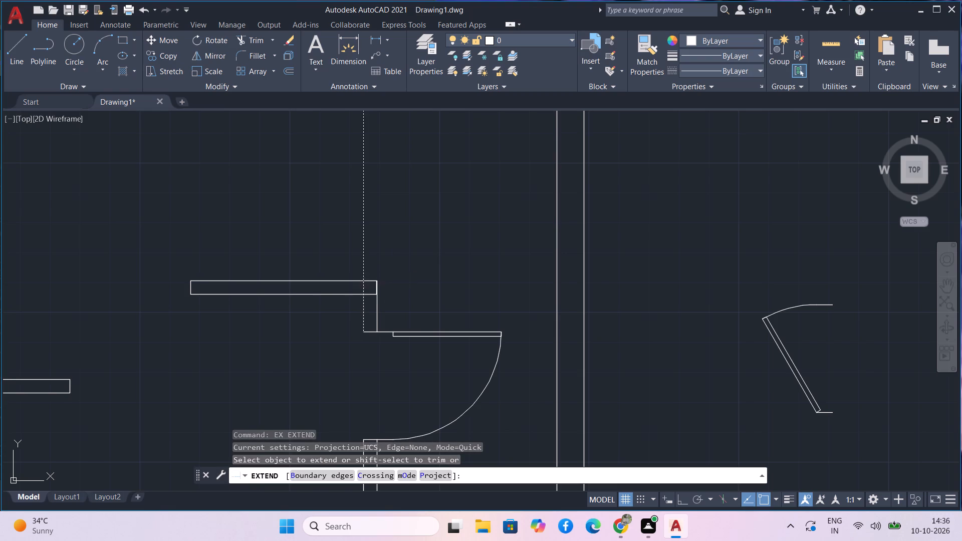
{"action": "left_click", "coordinate": [347, 292]}
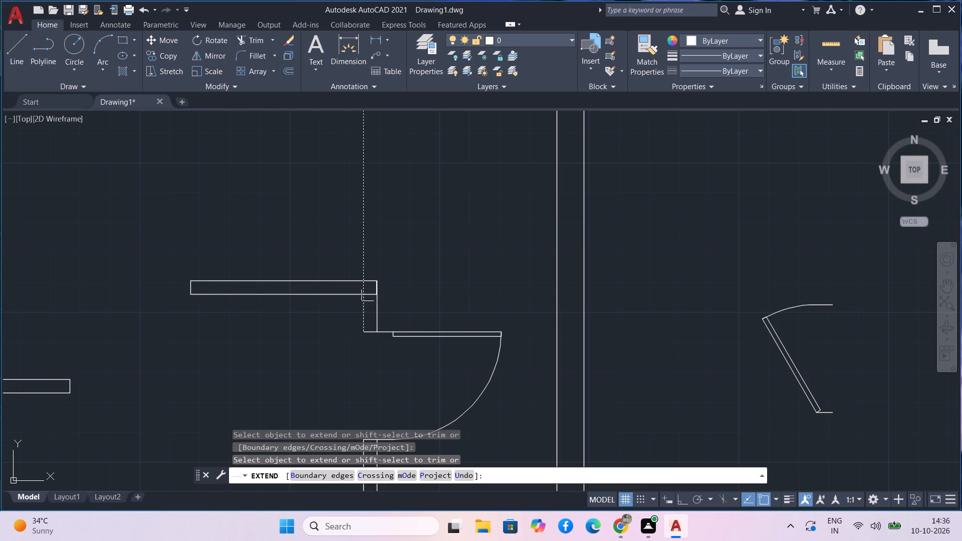
{"action": "scroll", "coordinate": [370, 295], "scroll_direction": "up", "scroll_amount": 3}
{"action": "left_click", "coordinate": [370, 295]}
{"action": "left_click", "coordinate": [372, 257]}
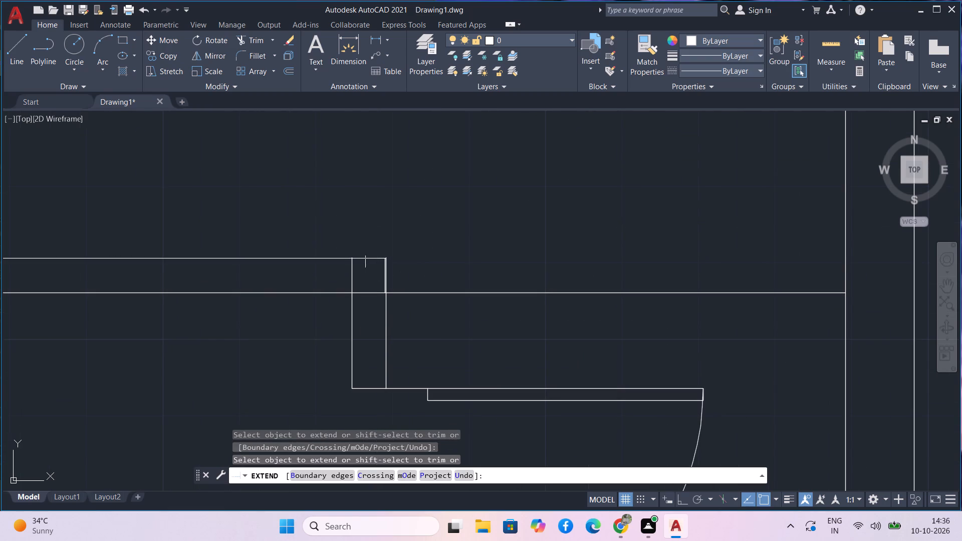
{"action": "left_click", "coordinate": [372, 259]}
{"action": "scroll", "coordinate": [372, 259], "scroll_direction": "down", "scroll_amount": 2}
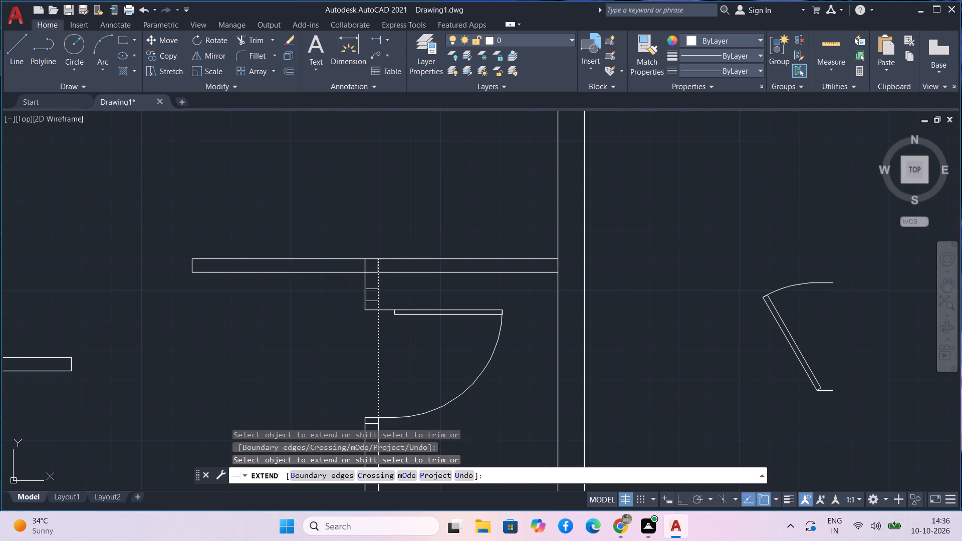
{"action": "key", "text": "Escape"}
{"action": "scroll", "coordinate": [348, 312], "scroll_direction": "down", "scroll_amount": 3}
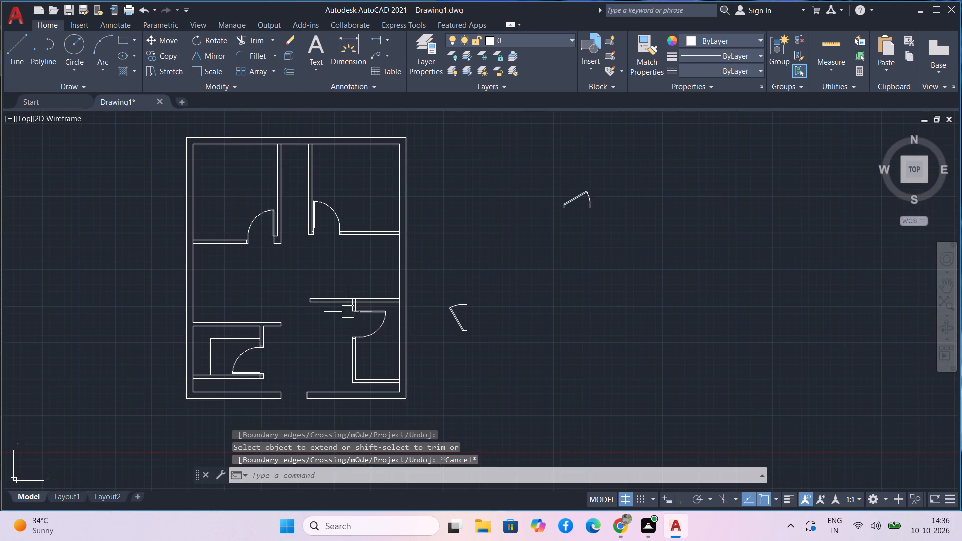
Trim away the part of the small east-side room's top partition that projects west beyond the door wall, including its end cap.
{"action": "middle_click_drag", "start_coordinate": [439, 341], "coordinate": [442, 359]}
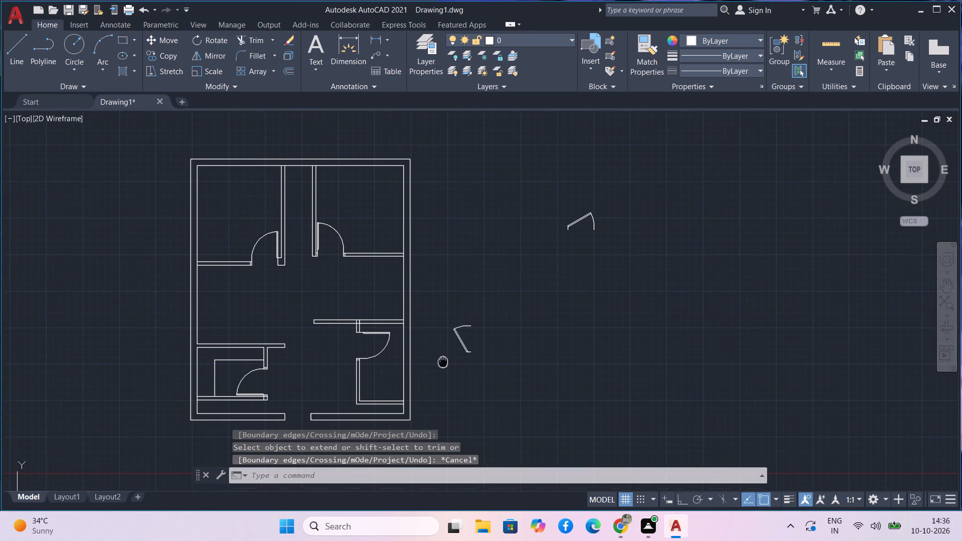
{"action": "middle_click_drag", "start_coordinate": [442, 359], "coordinate": [444, 340]}
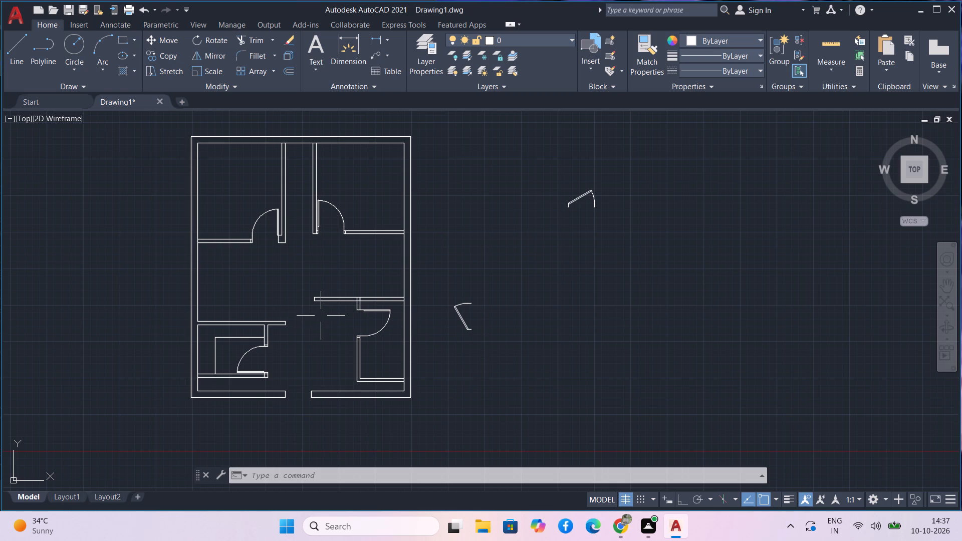
{"action": "type", "text": "tr"}
{"action": "key", "text": "space"}
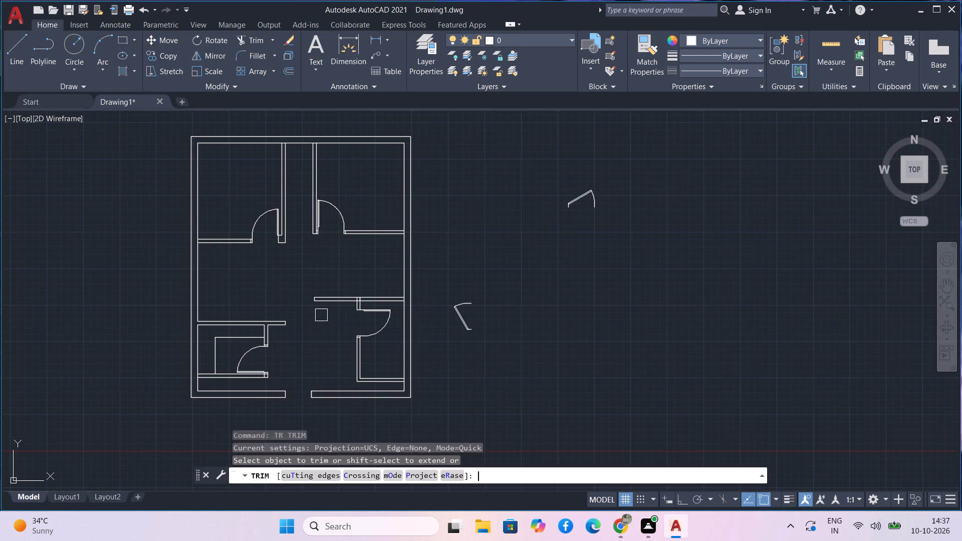
{"action": "left_click_drag", "start_coordinate": [336, 321], "coordinate": [342, 285]}
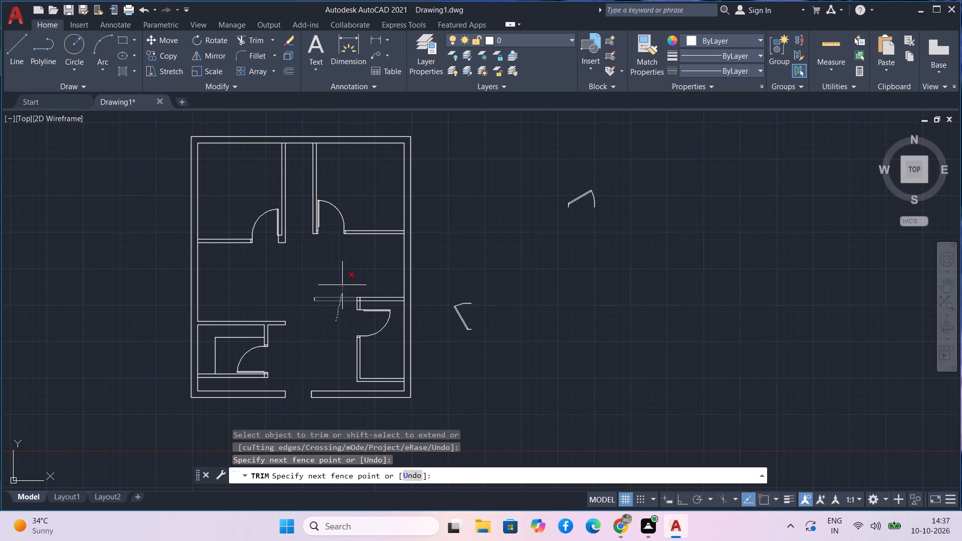
{"action": "left_click_drag", "start_coordinate": [342, 285], "coordinate": [317, 296]}
{"action": "scroll", "coordinate": [317, 296], "scroll_direction": "up", "scroll_amount": 3}
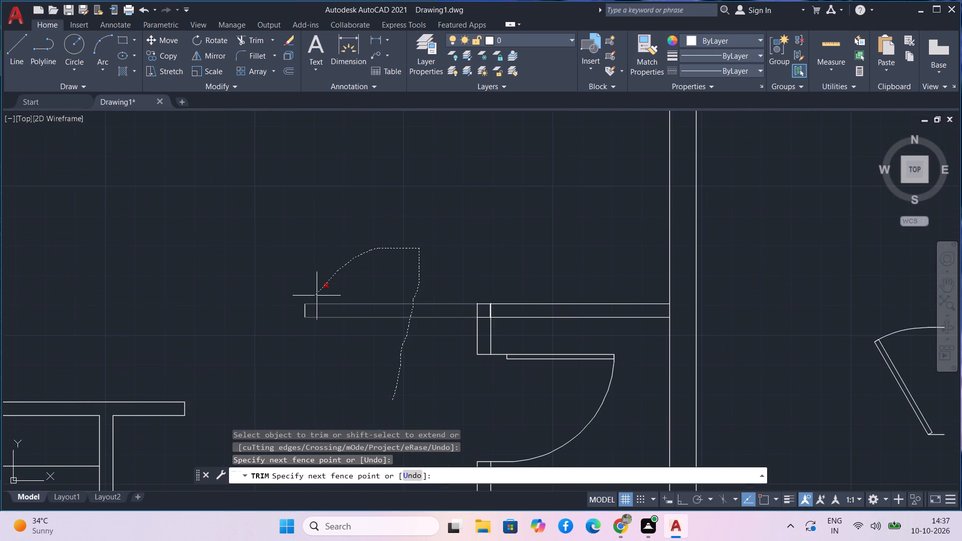
{"action": "left_click_drag", "start_coordinate": [317, 296], "coordinate": [290, 312]}
{"action": "scroll", "coordinate": [291, 310], "scroll_direction": "down", "scroll_amount": 1}
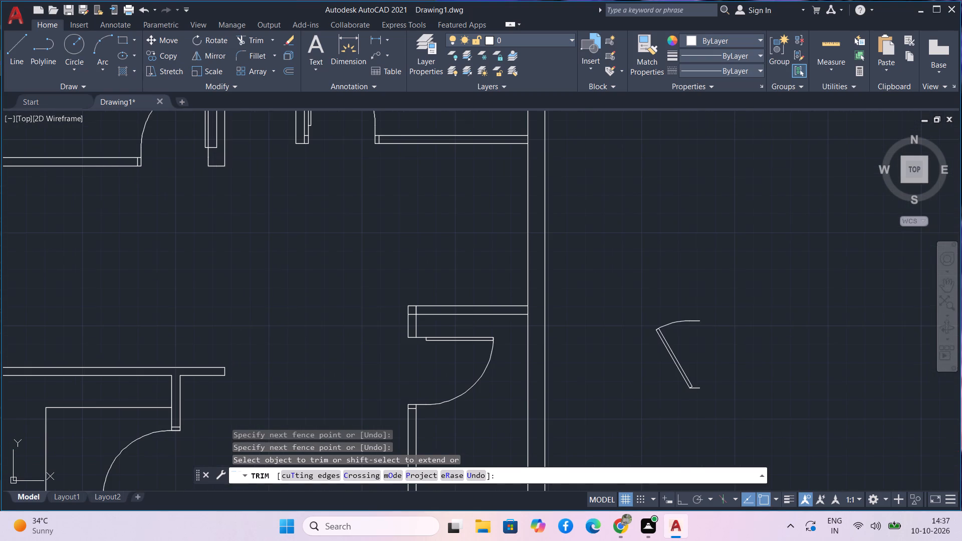
{"action": "scroll", "coordinate": [433, 311], "scroll_direction": "up", "scroll_amount": 4}
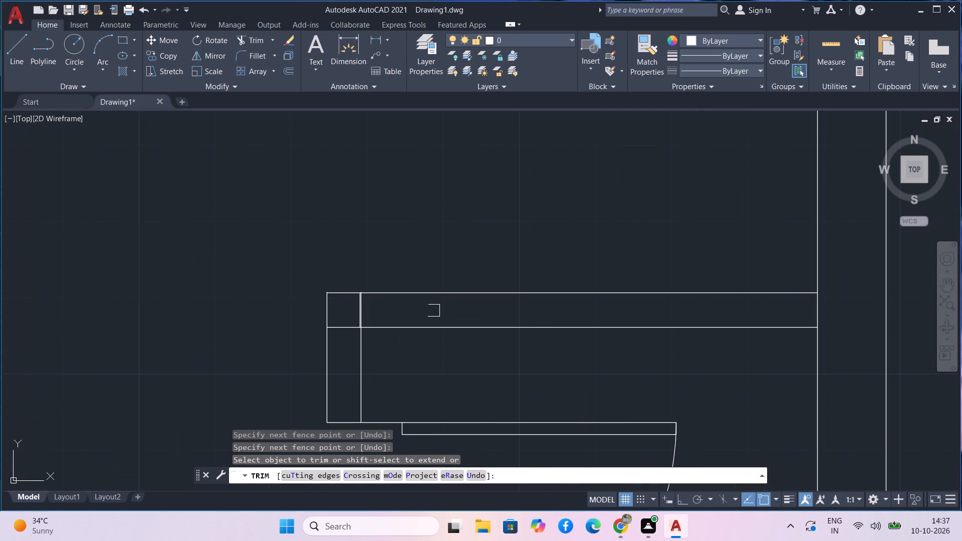
{"action": "key", "text": "Escape"}
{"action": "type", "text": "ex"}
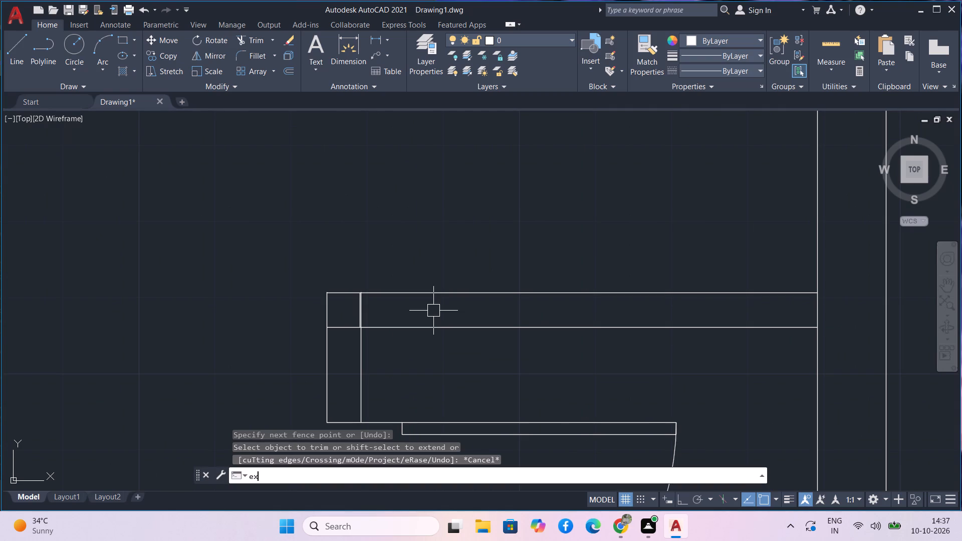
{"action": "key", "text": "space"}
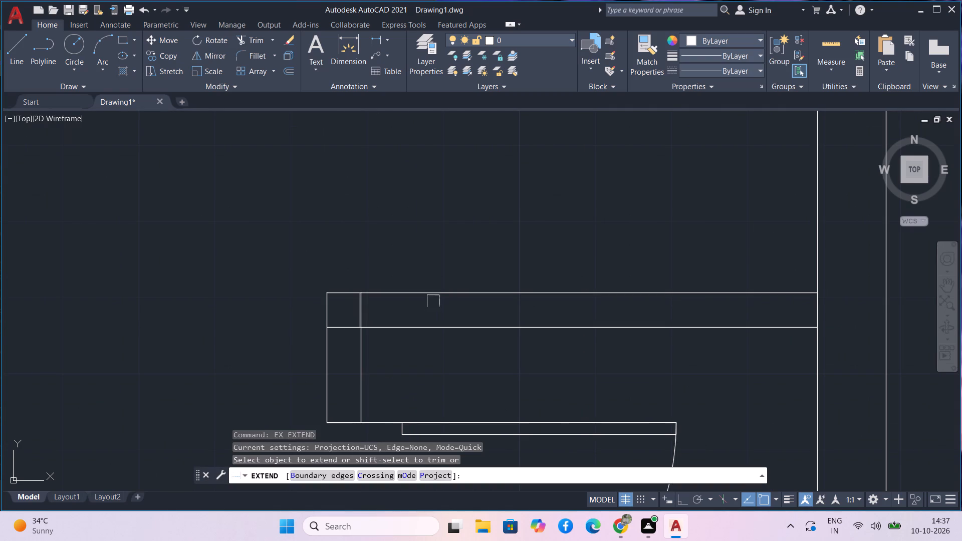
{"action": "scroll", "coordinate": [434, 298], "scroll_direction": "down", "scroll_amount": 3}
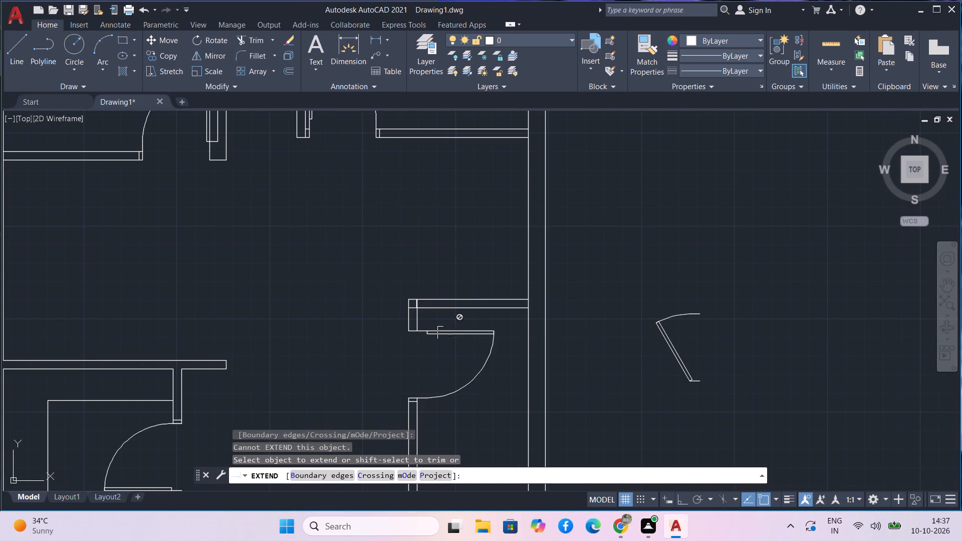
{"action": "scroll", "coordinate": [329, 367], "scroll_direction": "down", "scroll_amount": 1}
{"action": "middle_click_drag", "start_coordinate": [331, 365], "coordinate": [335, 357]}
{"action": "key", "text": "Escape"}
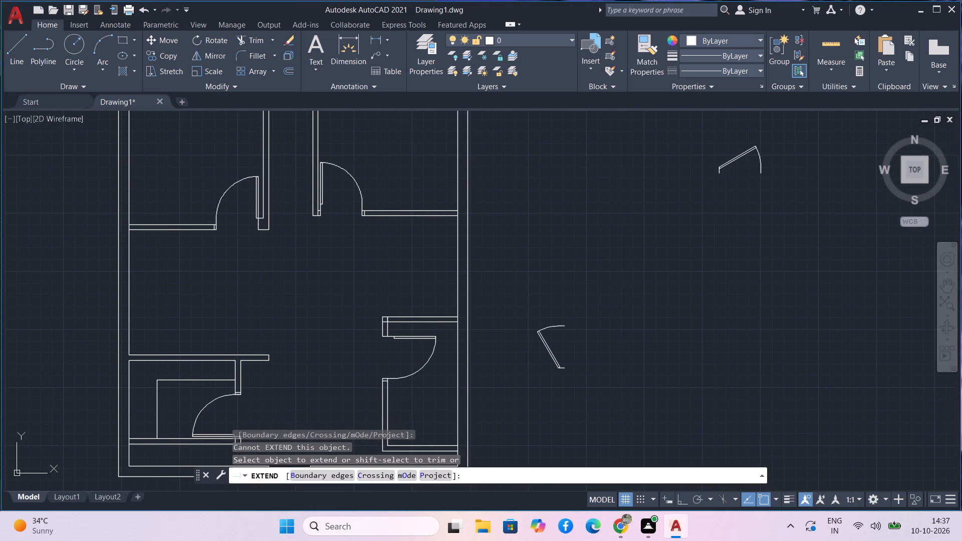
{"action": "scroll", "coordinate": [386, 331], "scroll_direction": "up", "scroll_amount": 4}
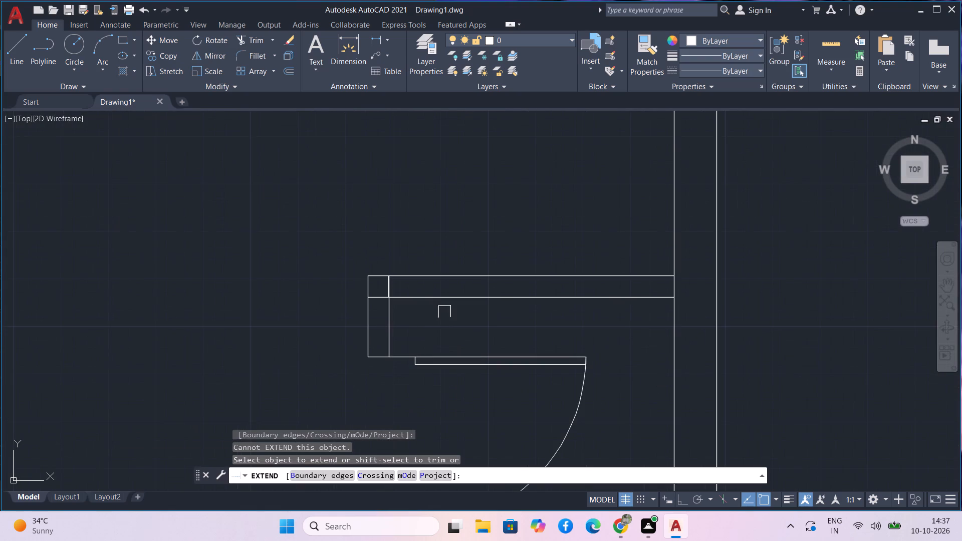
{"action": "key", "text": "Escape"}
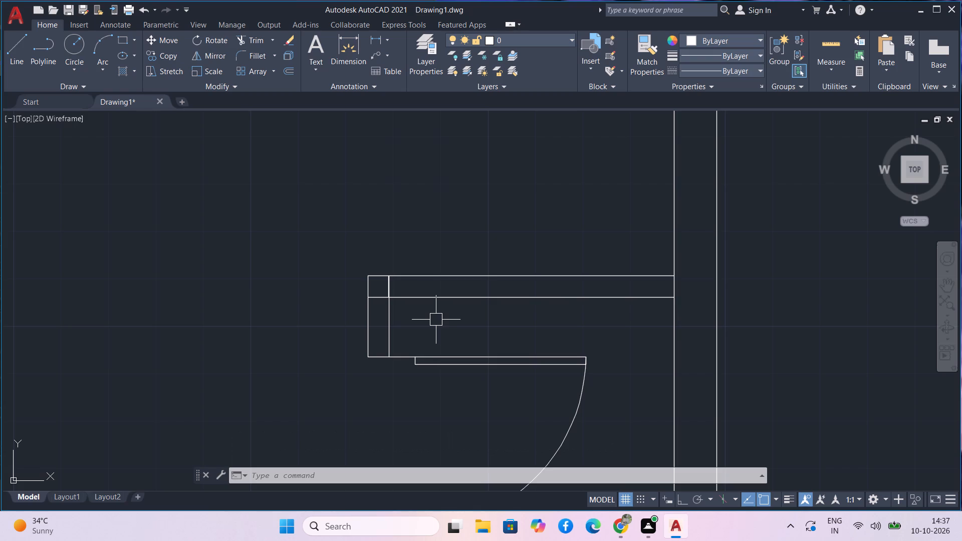
Trim the crossing lines inside the small east-side room's upper-left wall corner and the tiny stubs projecting above its top line.
{"action": "type", "text": "tr"}
{"action": "key", "text": "space"}
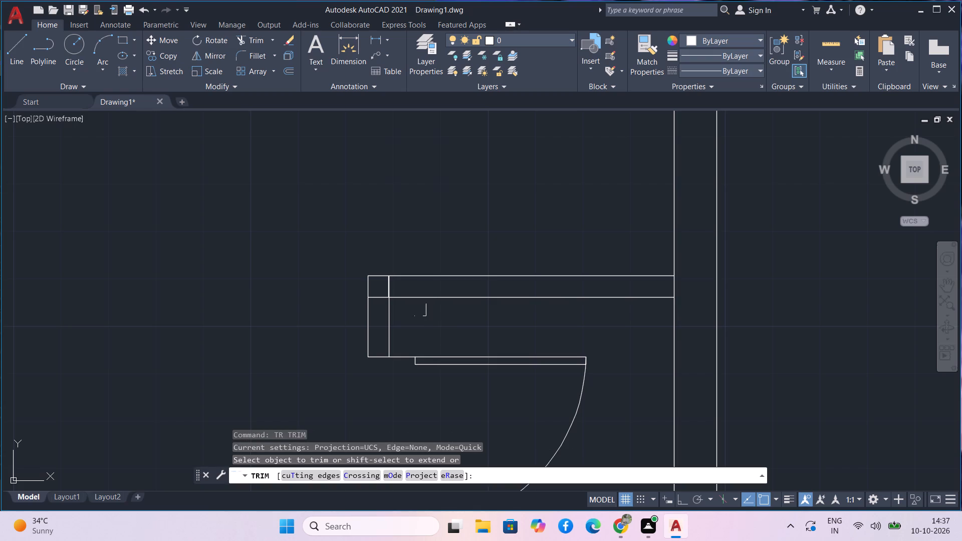
{"action": "scroll", "coordinate": [387, 288], "scroll_direction": "up", "scroll_amount": 4}
{"action": "left_click_drag", "start_coordinate": [428, 290], "coordinate": [368, 355]}
{"action": "scroll", "coordinate": [368, 355], "scroll_direction": "down", "scroll_amount": 3}
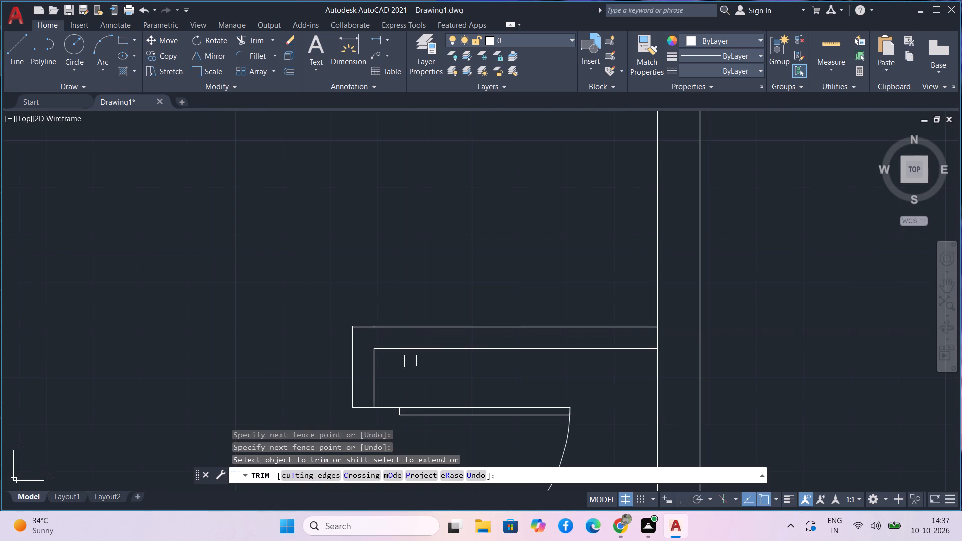
{"action": "scroll", "coordinate": [372, 331], "scroll_direction": "up", "scroll_amount": 5}
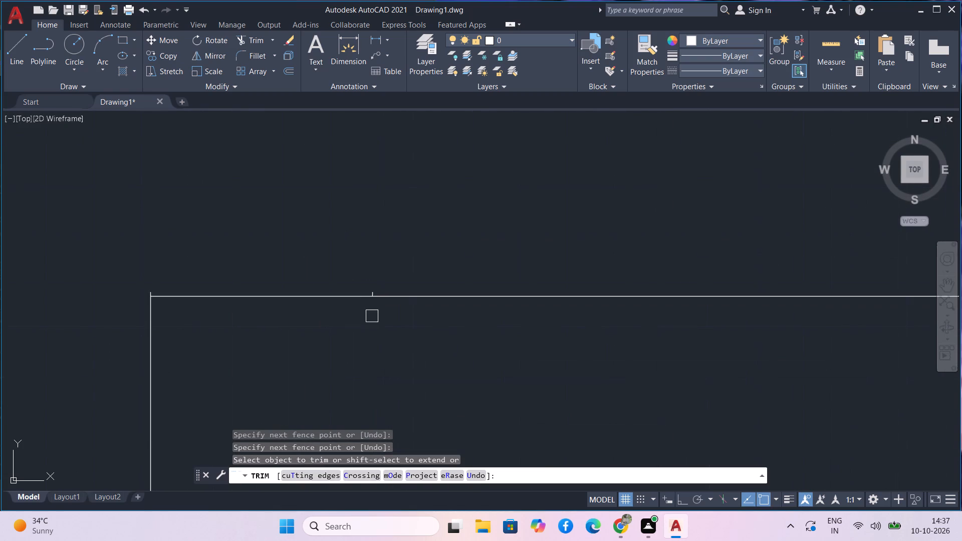
{"action": "scroll", "coordinate": [372, 288], "scroll_direction": "up", "scroll_amount": 4}
{"action": "left_click", "coordinate": [373, 331]}
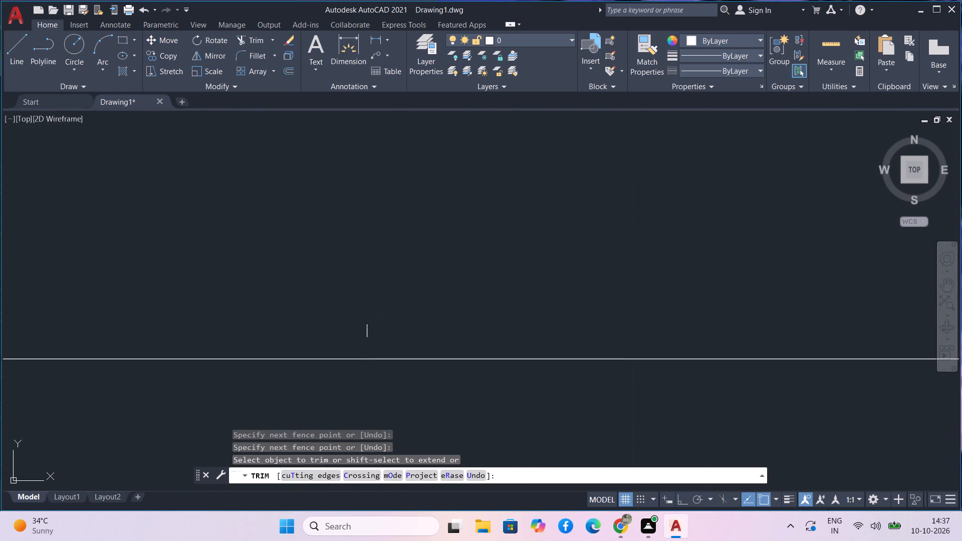
{"action": "scroll", "coordinate": [372, 316], "scroll_direction": "down", "scroll_amount": 4}
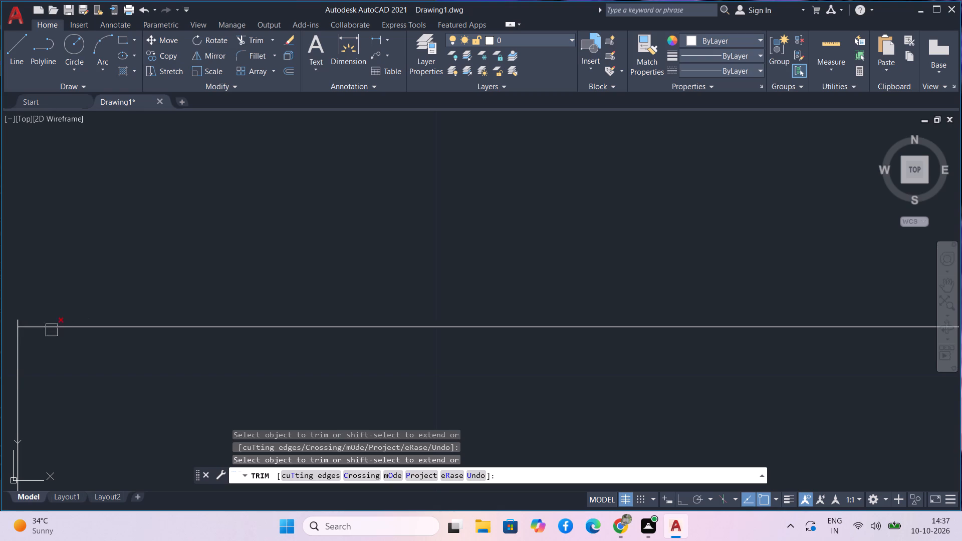
{"action": "left_click", "coordinate": [18, 314]}
Trim the east outer wall's inner line between the two lines of the small room's top partition to open that junction.
{"action": "scroll", "coordinate": [18, 314], "scroll_direction": "down", "scroll_amount": 3}
{"action": "scroll", "coordinate": [49, 357], "scroll_direction": "down", "scroll_amount": 3}
{"action": "middle_click_drag", "start_coordinate": [55, 385], "coordinate": [70, 319]}
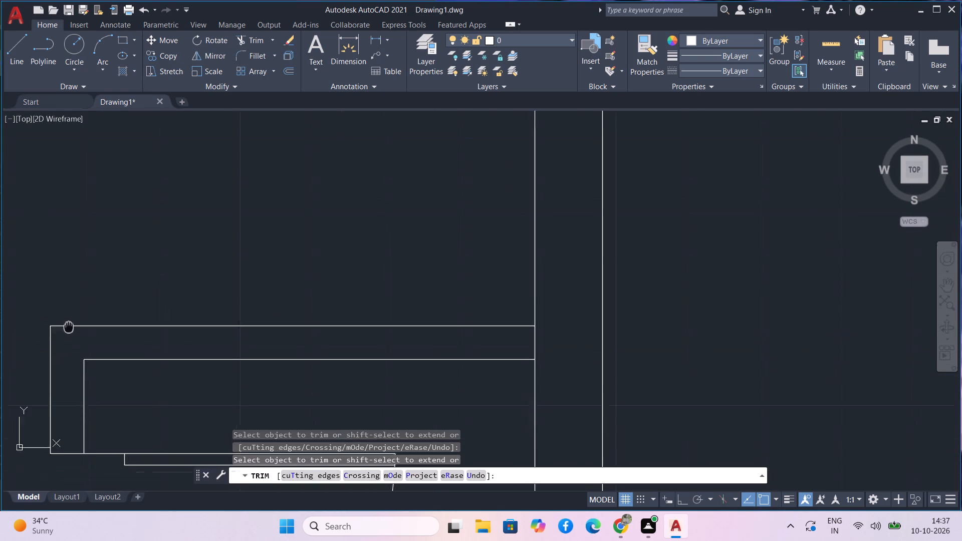
{"action": "middle_click_drag", "start_coordinate": [70, 319], "coordinate": [76, 277]}
{"action": "scroll", "coordinate": [63, 380], "scroll_direction": "up", "scroll_amount": 5}
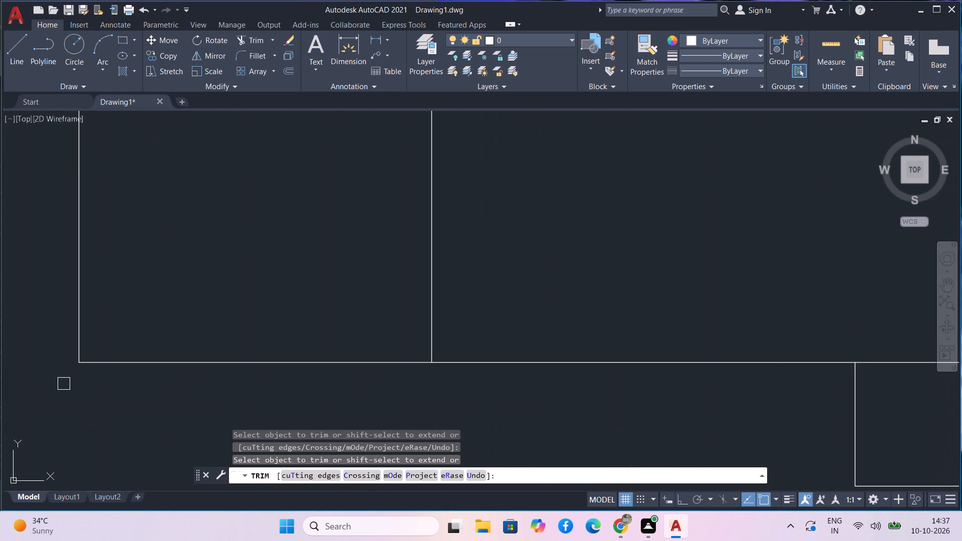
{"action": "scroll", "coordinate": [72, 377], "scroll_direction": "down", "scroll_amount": 3}
{"action": "scroll", "coordinate": [106, 272], "scroll_direction": "down", "scroll_amount": 4}
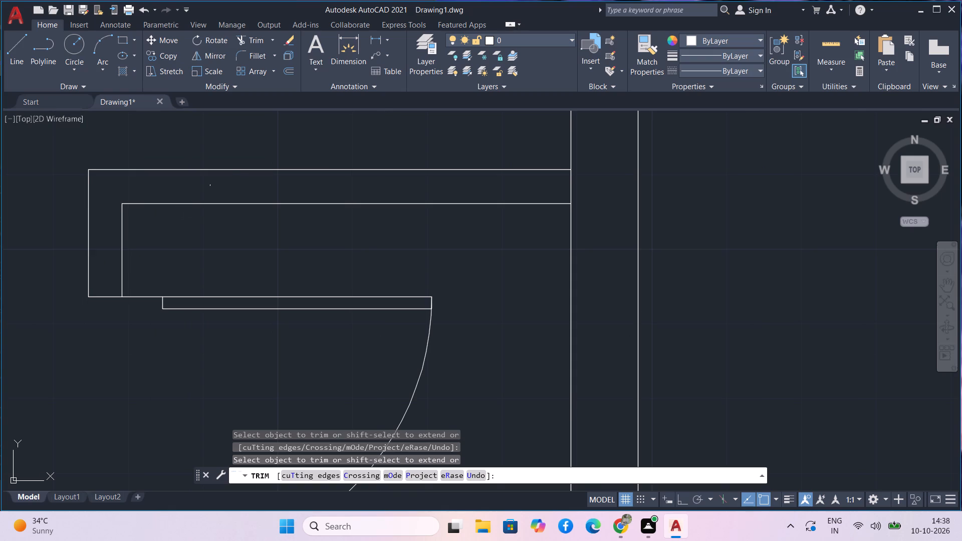
{"action": "scroll", "coordinate": [245, 206], "scroll_direction": "down", "scroll_amount": 1}
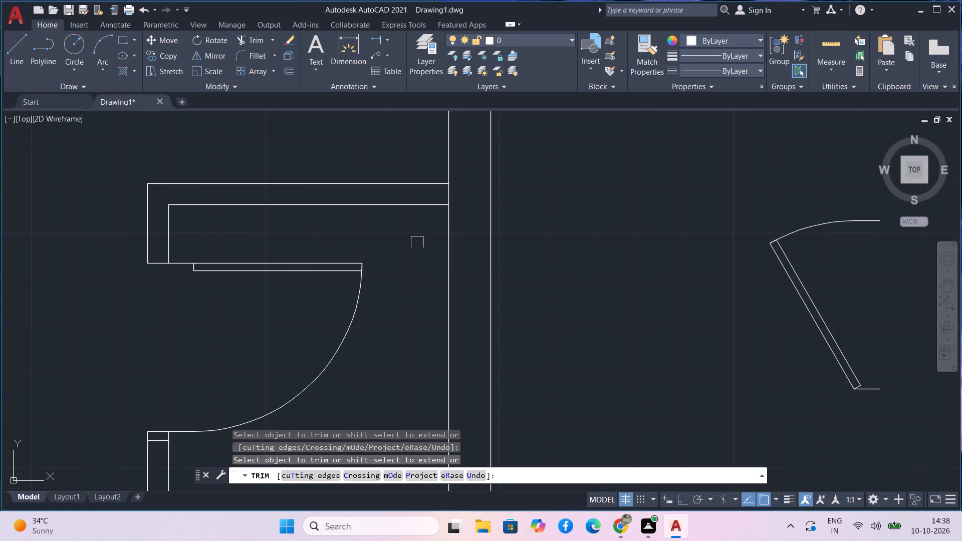
{"action": "scroll", "coordinate": [458, 200], "scroll_direction": "up", "scroll_amount": 3}
{"action": "left_click_drag", "start_coordinate": [443, 189], "coordinate": [378, 185]}
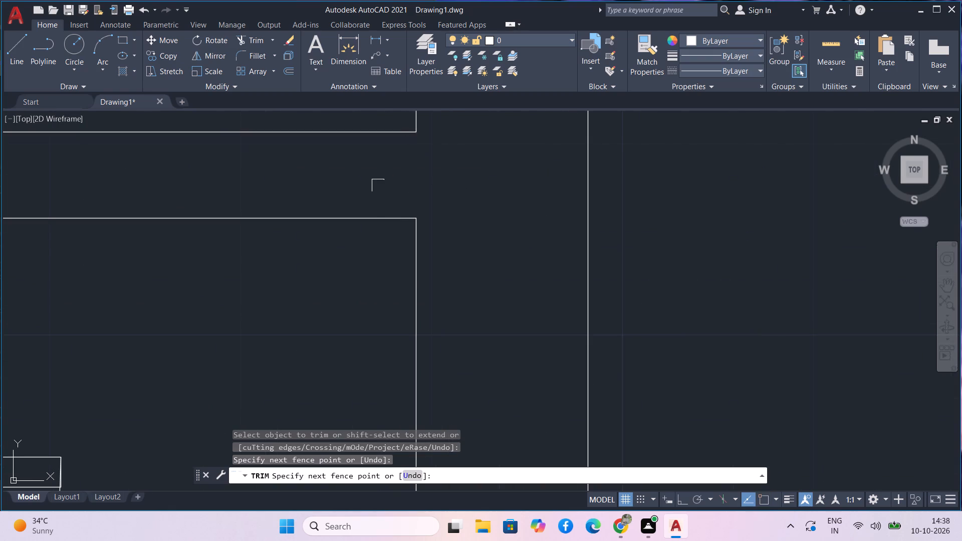
Trim the east outer wall's inner line between the two lines of the small room's bottom partition to open that junction.
{"action": "scroll", "coordinate": [378, 185], "scroll_direction": "down", "scroll_amount": 4}
{"action": "scroll", "coordinate": [382, 235], "scroll_direction": "down", "scroll_amount": 2}
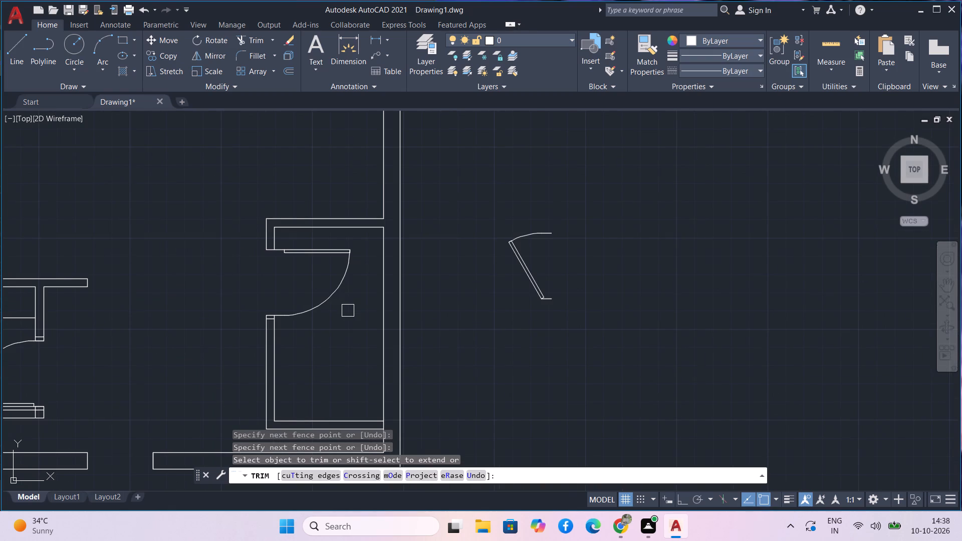
{"action": "middle_click_drag", "start_coordinate": [348, 311], "coordinate": [357, 213]}
{"action": "scroll", "coordinate": [392, 343], "scroll_direction": "up", "scroll_amount": 5}
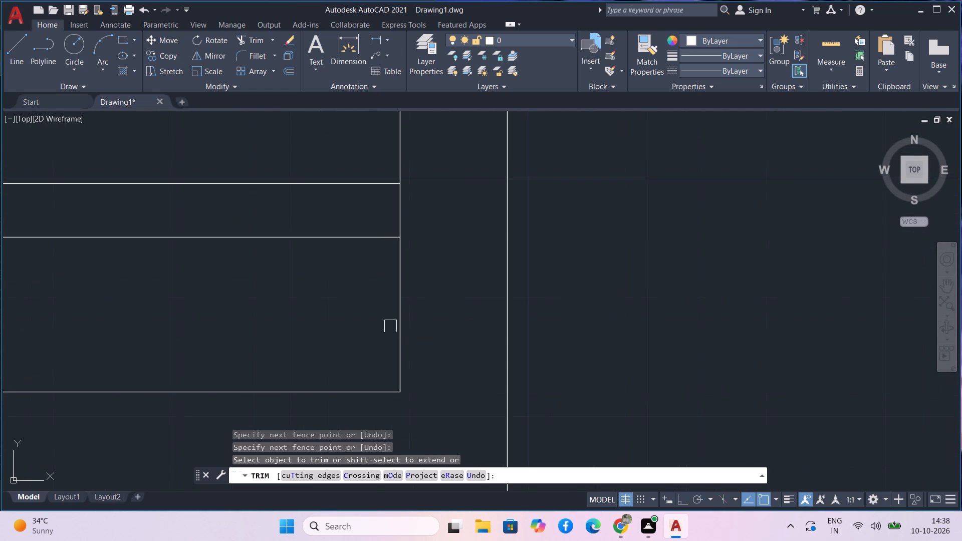
{"action": "left_click_drag", "start_coordinate": [438, 224], "coordinate": [350, 221]}
{"action": "scroll", "coordinate": [350, 222], "scroll_direction": "down", "scroll_amount": 4}
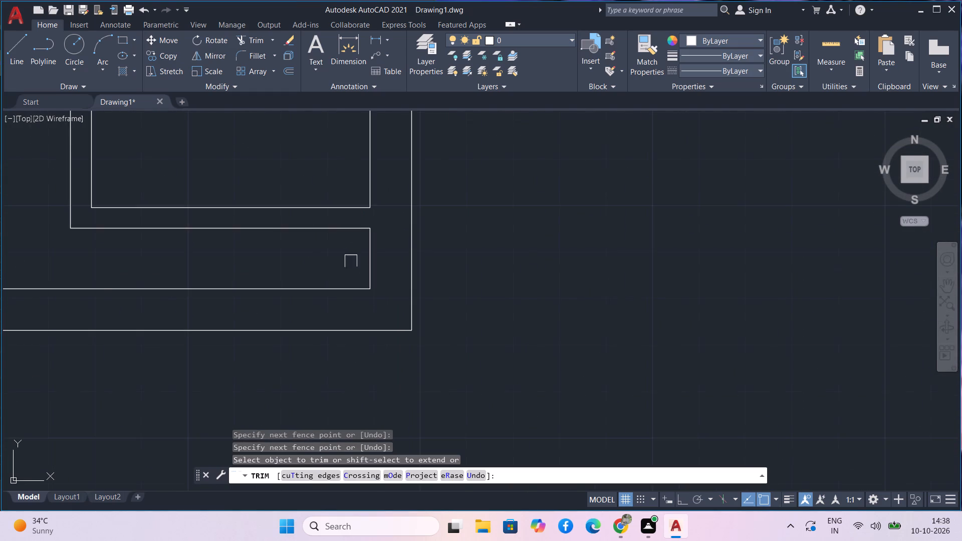
{"action": "scroll", "coordinate": [350, 272], "scroll_direction": "down", "scroll_amount": 2}
{"action": "scroll", "coordinate": [221, 304], "scroll_direction": "down", "scroll_amount": 2}
{"action": "middle_click_drag", "start_coordinate": [192, 327], "coordinate": [261, 383]}
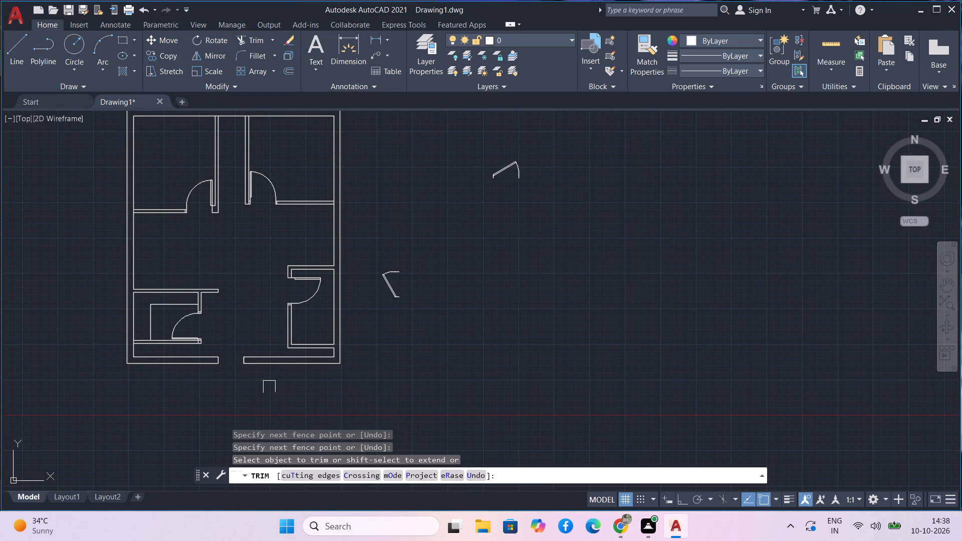
{"action": "middle_click_drag", "start_coordinate": [270, 387], "coordinate": [273, 407]}
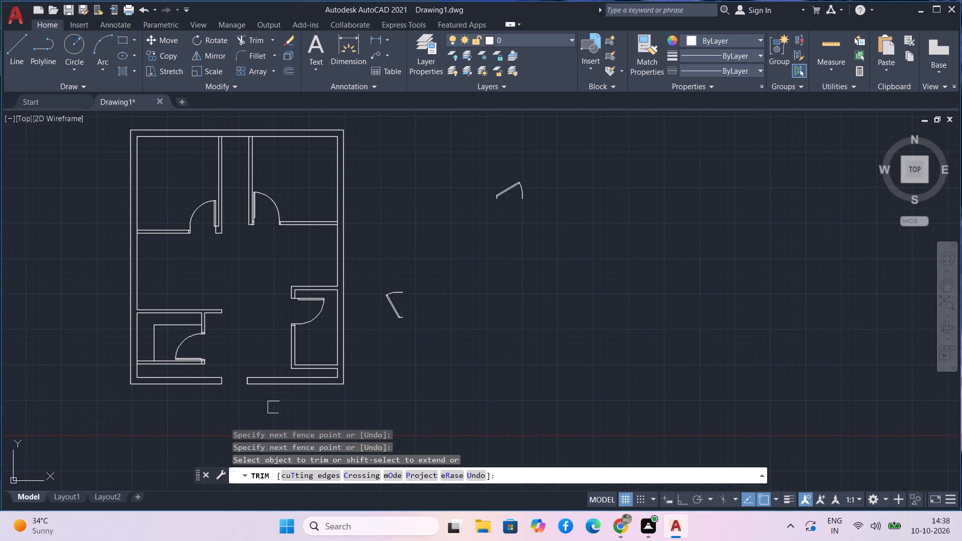
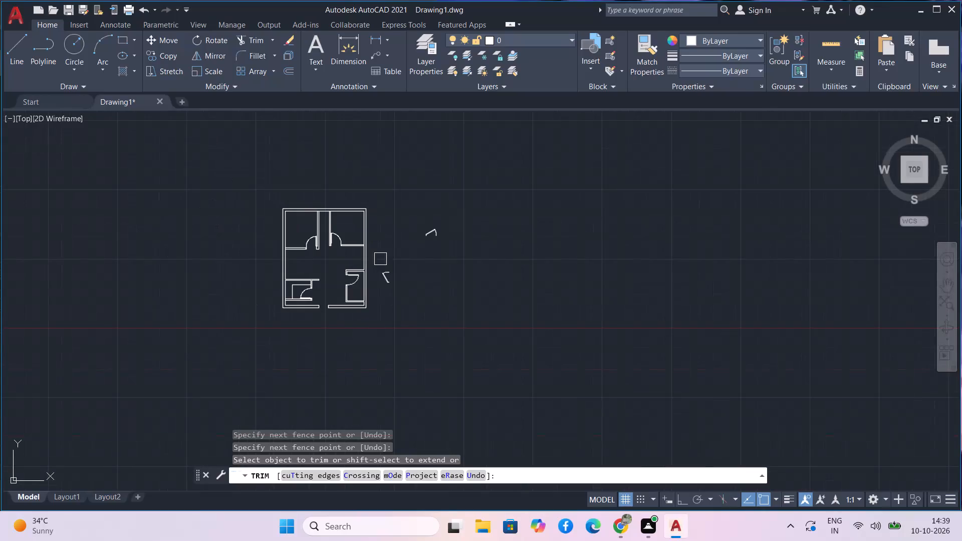
Extend the lower jamb line of the lower-right room's doorway leftward to the building's outer left wall.
{"action": "middle_click_drag", "start_coordinate": [392, 235], "coordinate": [409, 273]}
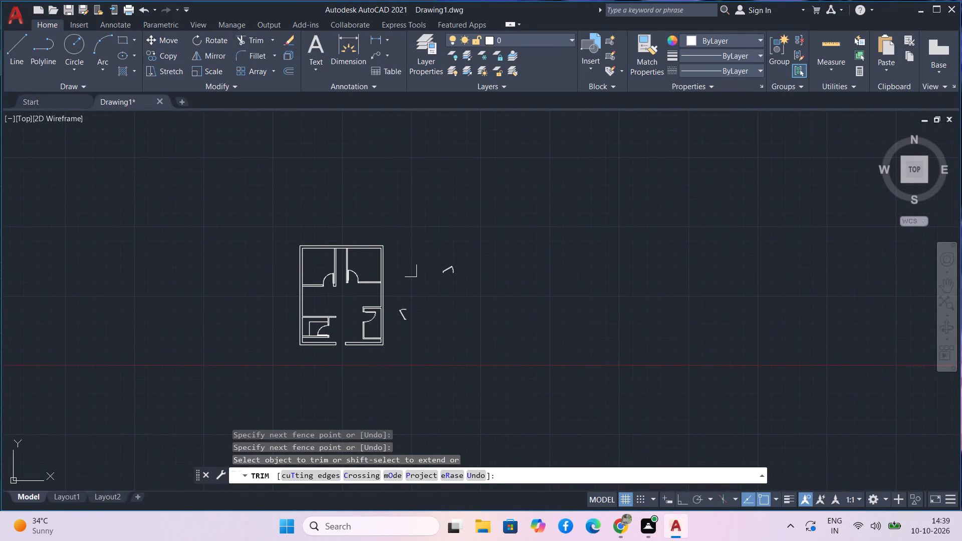
{"action": "scroll", "coordinate": [400, 276], "scroll_direction": "up", "scroll_amount": 3}
{"action": "middle_click_drag", "start_coordinate": [406, 273], "coordinate": [422, 260]}
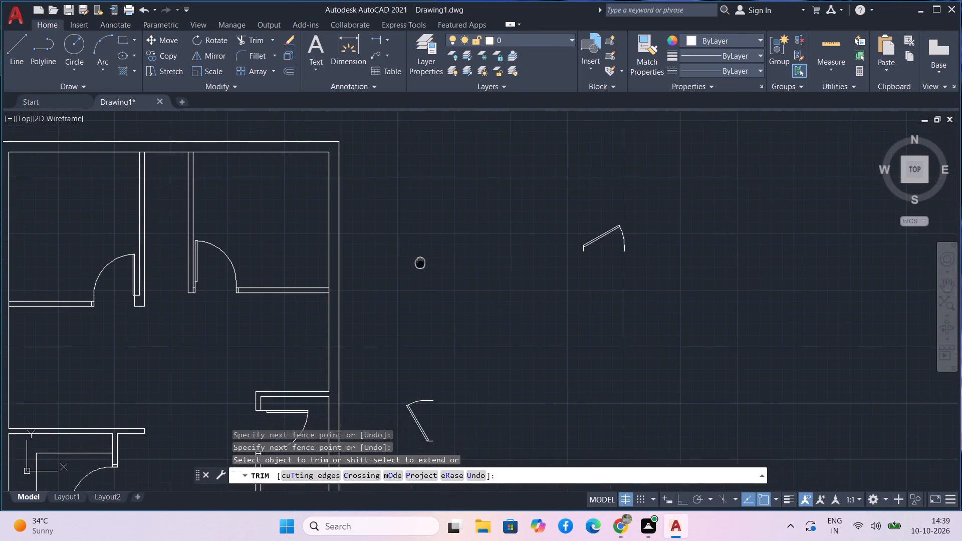
{"action": "middle_click_drag", "start_coordinate": [422, 260], "coordinate": [472, 187]}
{"action": "middle_click_drag", "start_coordinate": [441, 228], "coordinate": [466, 166]}
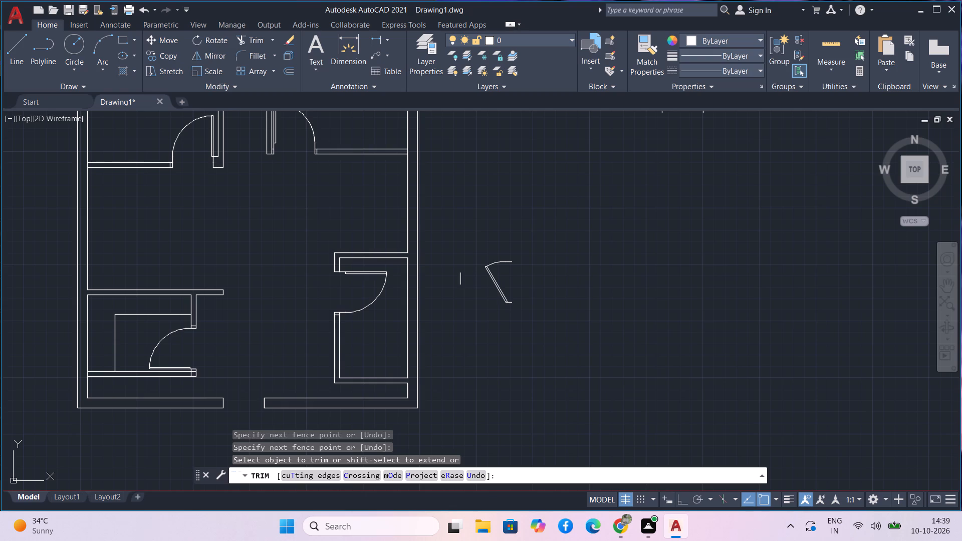
{"action": "scroll", "coordinate": [336, 316], "scroll_direction": "up", "scroll_amount": 5}
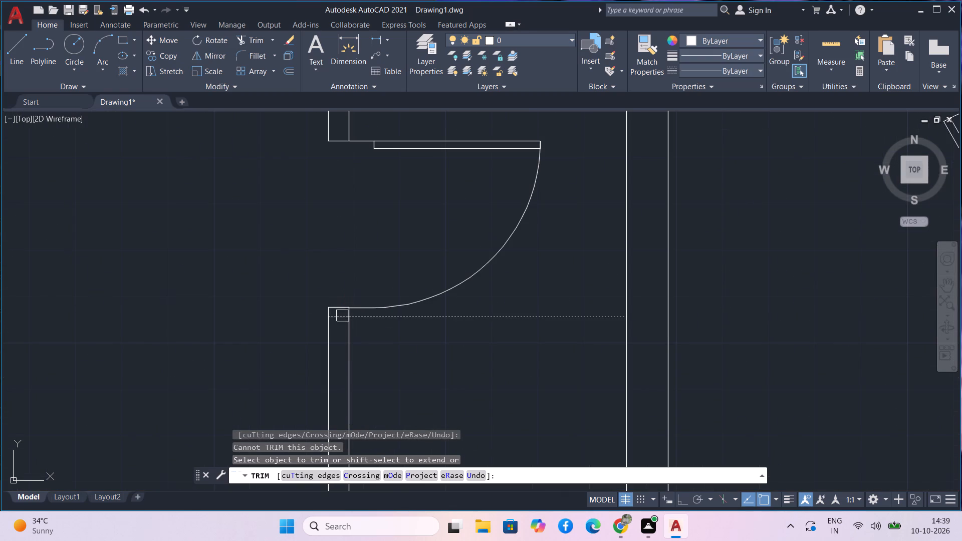
{"action": "scroll", "coordinate": [342, 319], "scroll_direction": "down", "scroll_amount": 2, "text": "shift"}
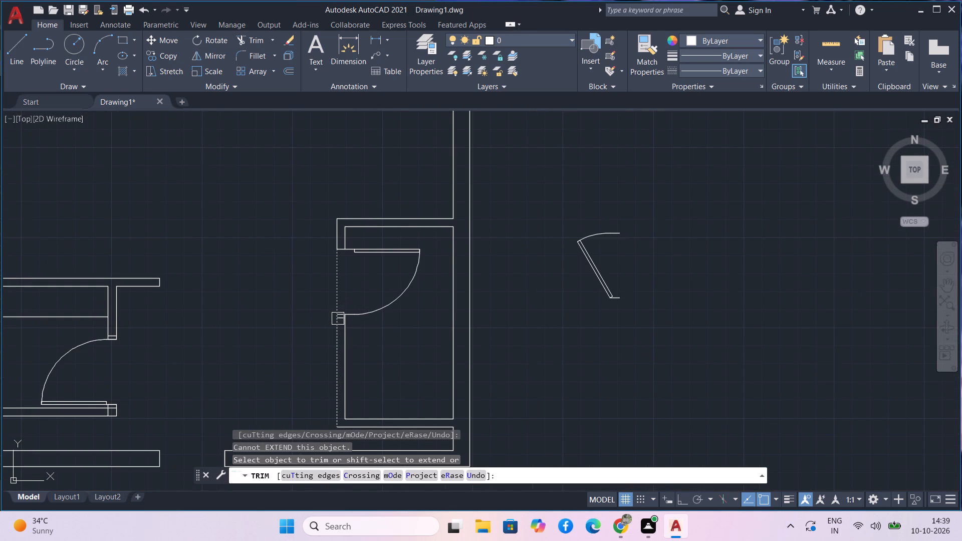
{"action": "scroll", "coordinate": [338, 319], "scroll_direction": "up", "scroll_amount": 3, "text": "shift"}
{"action": "left_click", "coordinate": [344, 305], "text": "shift"}
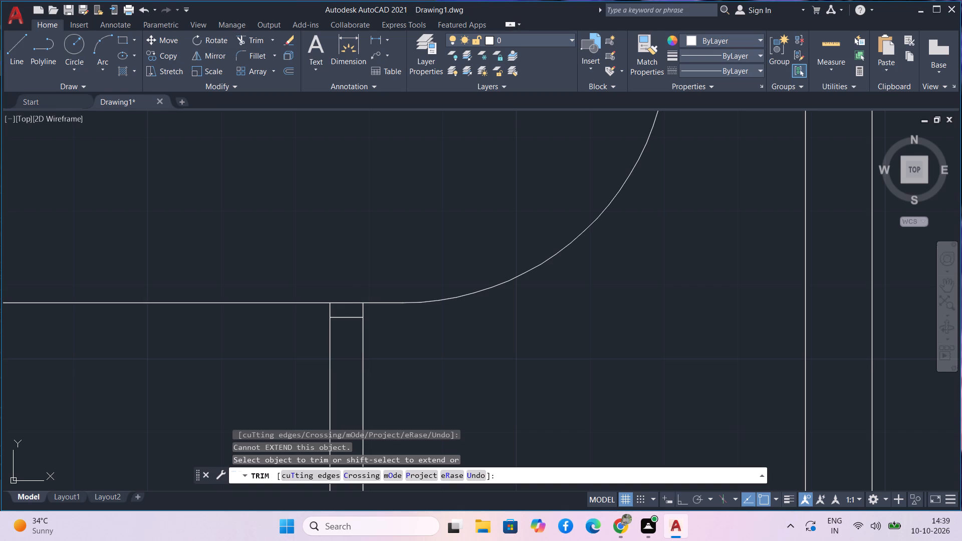
Extend the end line of the lower-left room's projecting upper wall down to the extended jamb line.
{"action": "scroll", "coordinate": [344, 336], "scroll_direction": "down", "scroll_amount": 6}
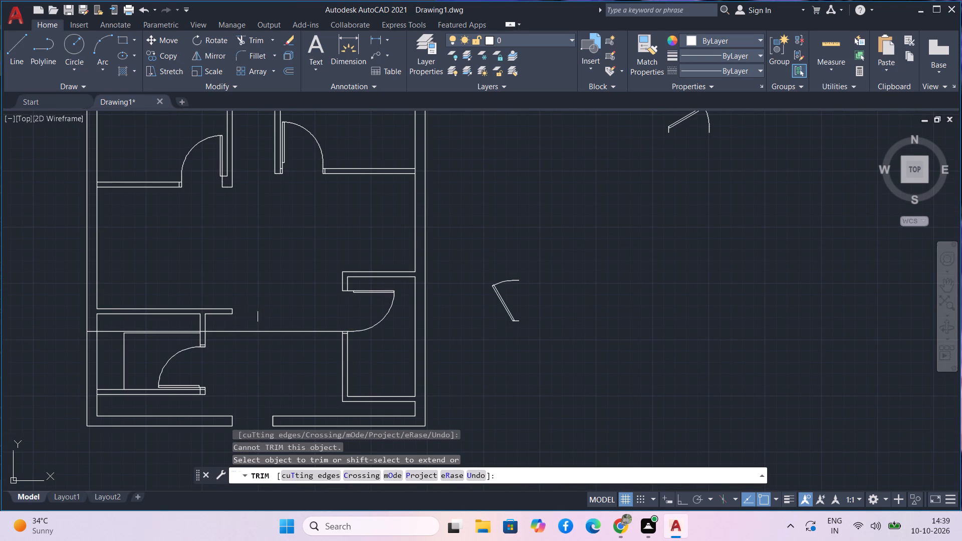
{"action": "scroll", "coordinate": [236, 313], "scroll_direction": "up", "scroll_amount": 4}
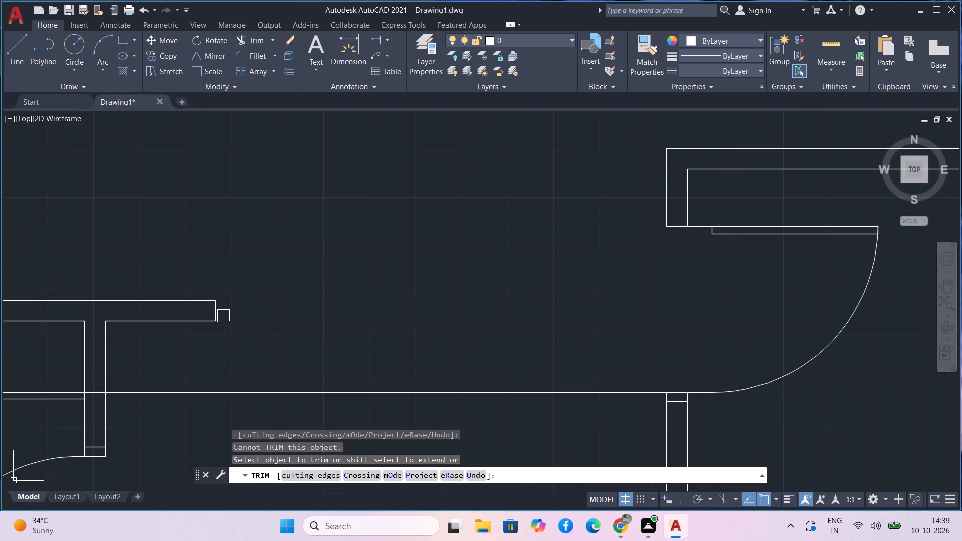
{"action": "left_click", "coordinate": [219, 312], "text": "shift"}
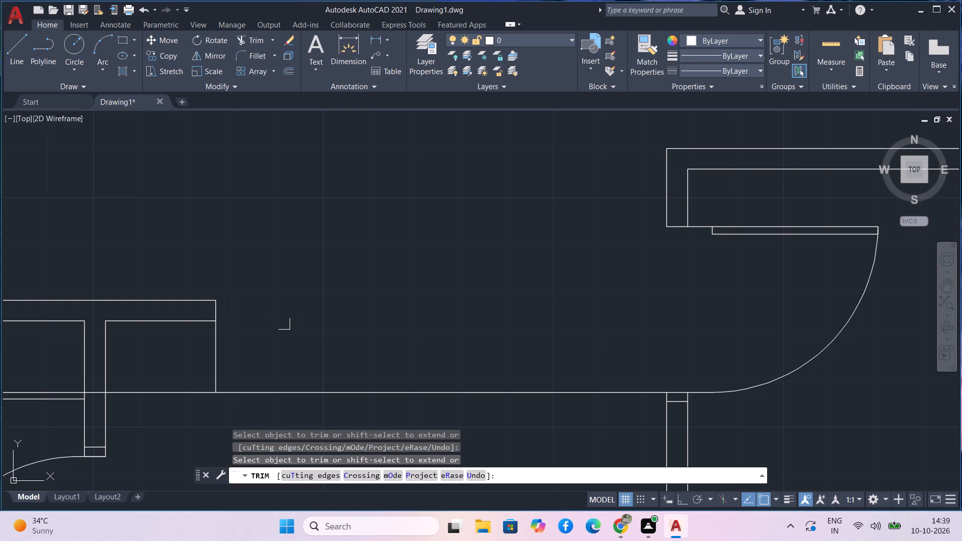
Trim the extended jamb line inside the lower-left room, within the outer left wall, and between the partition's two faces.
{"action": "scroll", "coordinate": [284, 324], "scroll_direction": "down", "scroll_amount": 3}
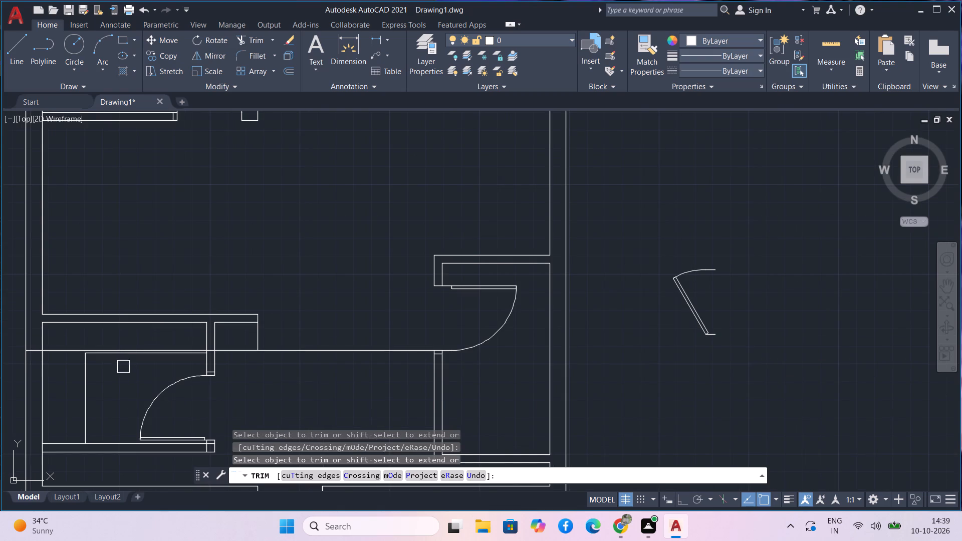
{"action": "left_click", "coordinate": [68, 353]}
{"action": "scroll", "coordinate": [26, 355], "scroll_direction": "up", "scroll_amount": 2}
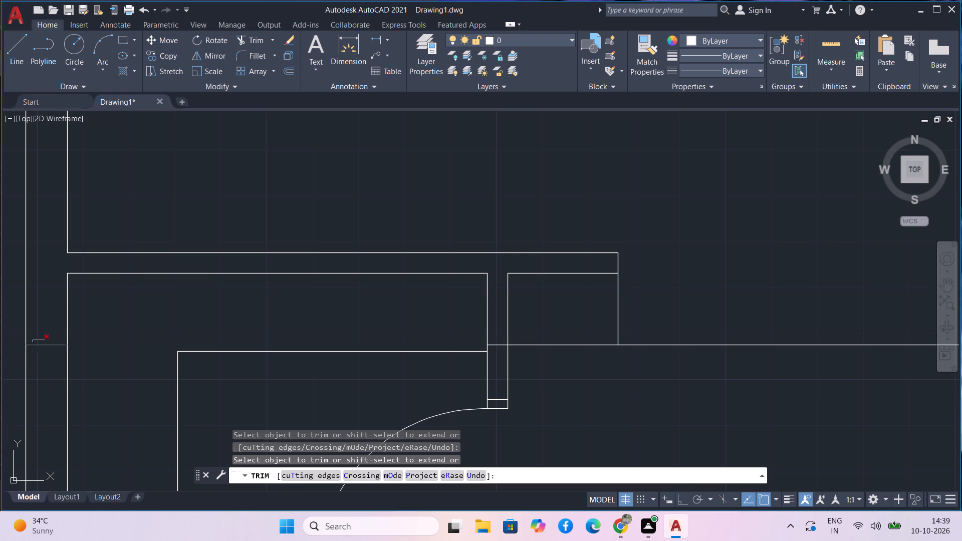
{"action": "left_click", "coordinate": [40, 346]}
{"action": "scroll", "coordinate": [56, 349], "scroll_direction": "down", "scroll_amount": 1}
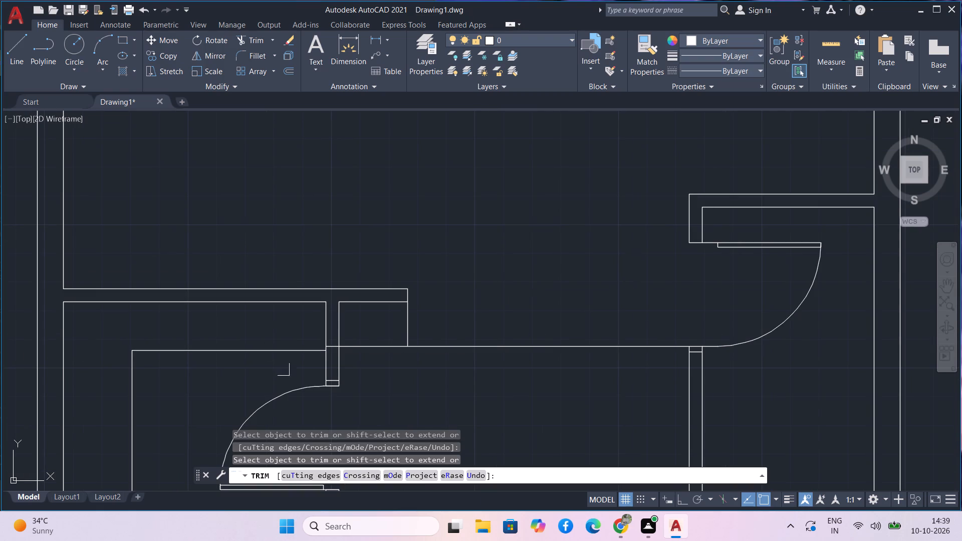
{"action": "scroll", "coordinate": [330, 357], "scroll_direction": "up", "scroll_amount": 2}
{"action": "left_click", "coordinate": [337, 332]}
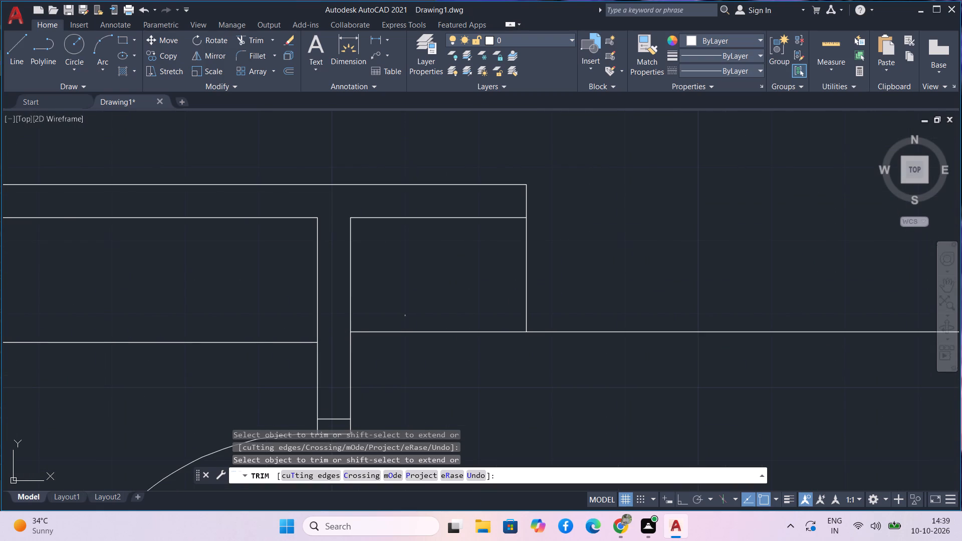
Extend the outer left wall face of the lower-right room down across its door opening to the lower jamb.
{"action": "middle_click_drag", "start_coordinate": [488, 281], "coordinate": [260, 247]}
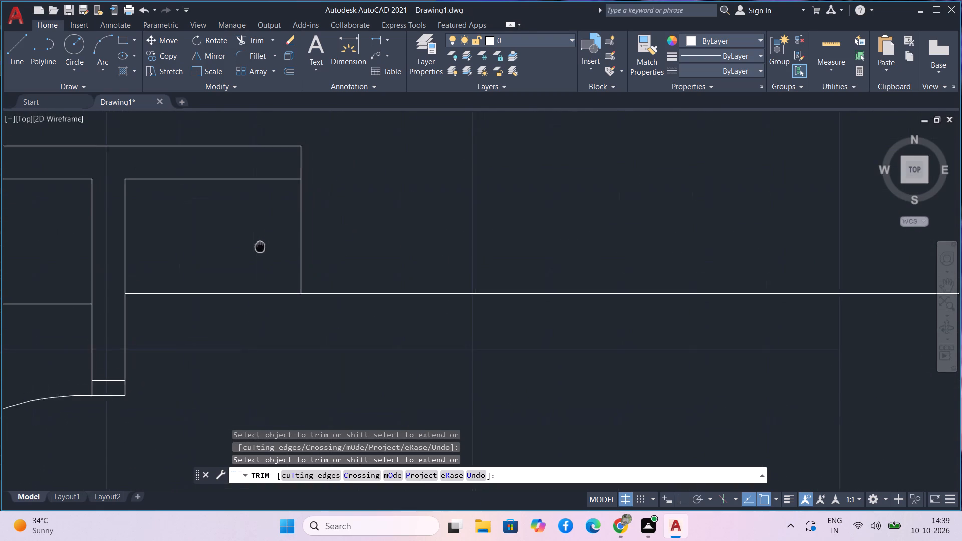
{"action": "middle_click_drag", "start_coordinate": [260, 247], "coordinate": [258, 250]}
{"action": "scroll", "coordinate": [381, 267], "scroll_direction": "down", "scroll_amount": 3}
{"action": "middle_click_drag", "start_coordinate": [488, 313], "coordinate": [486, 313]}
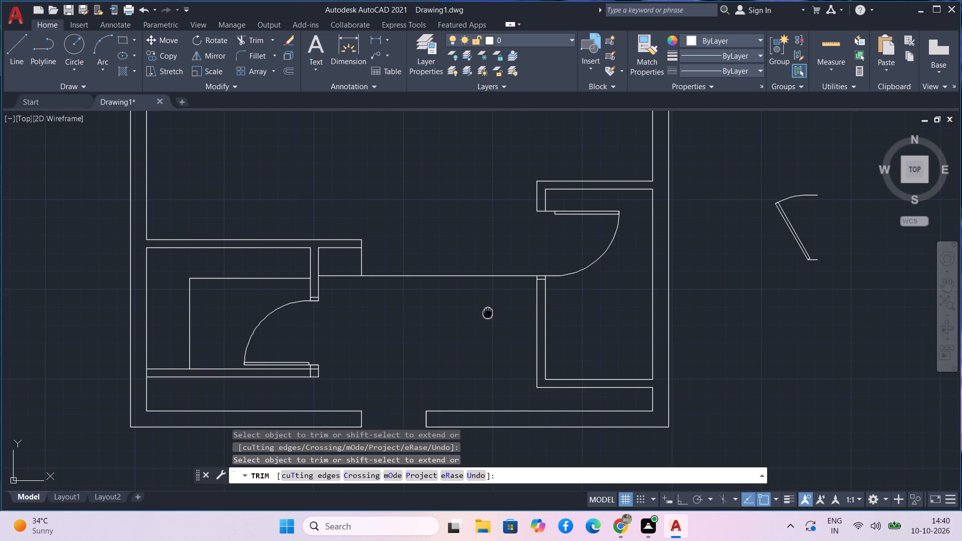
{"action": "middle_click_drag", "start_coordinate": [486, 313], "coordinate": [431, 326]}
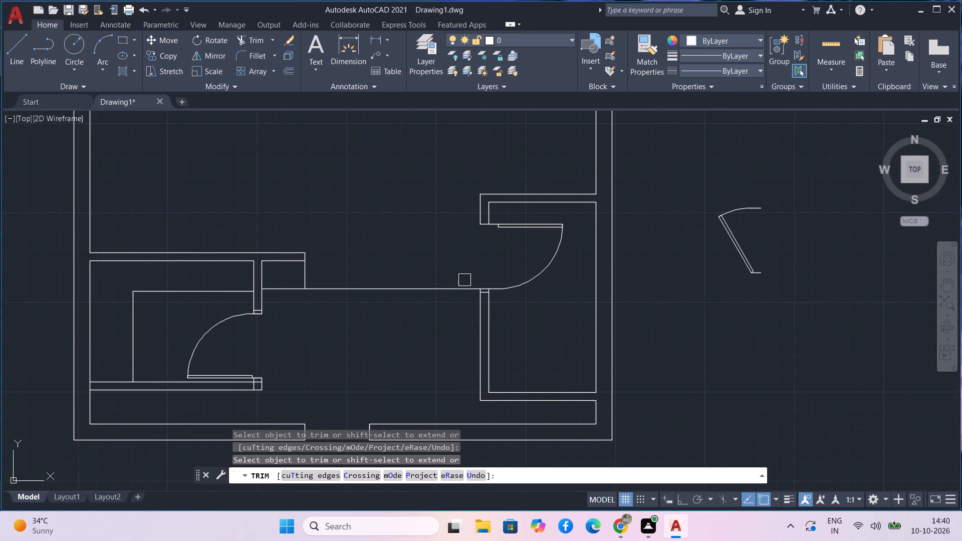
{"action": "left_click", "coordinate": [475, 209], "text": "shift"}
{"action": "left_click_drag", "start_coordinate": [418, 243], "coordinate": [415, 310]}
{"action": "key", "text": "Escape"}
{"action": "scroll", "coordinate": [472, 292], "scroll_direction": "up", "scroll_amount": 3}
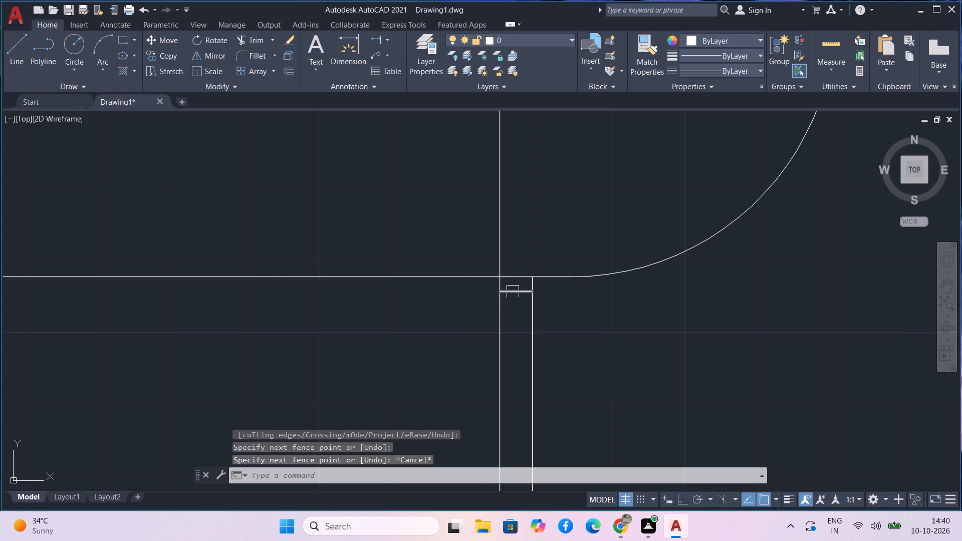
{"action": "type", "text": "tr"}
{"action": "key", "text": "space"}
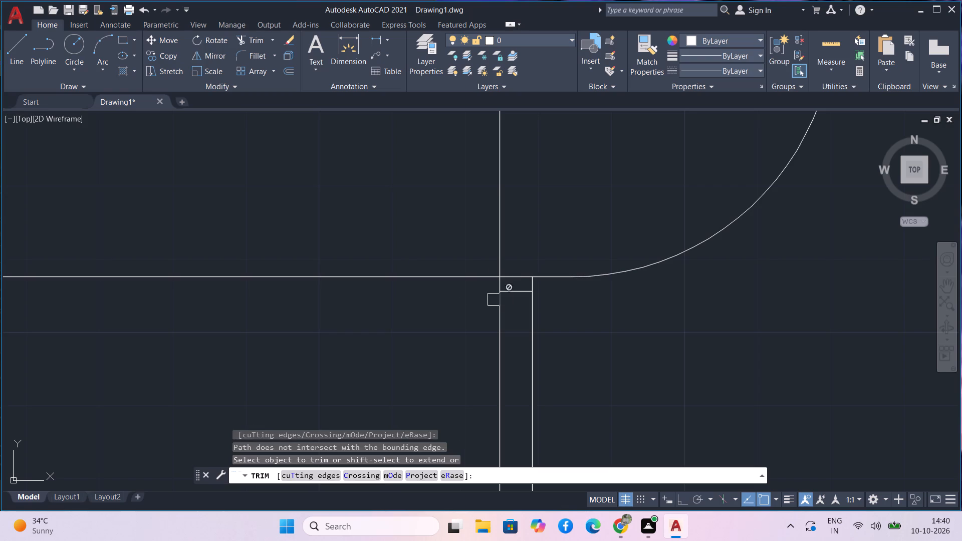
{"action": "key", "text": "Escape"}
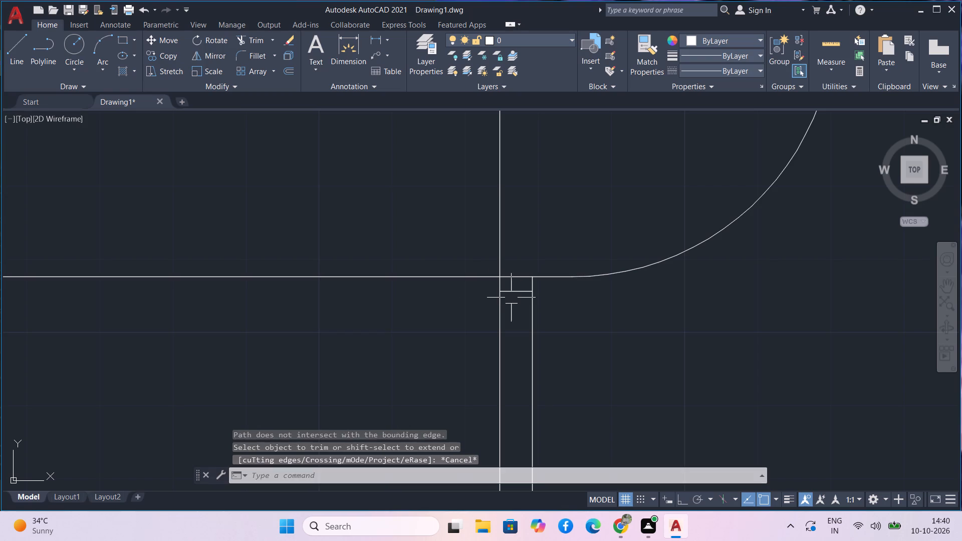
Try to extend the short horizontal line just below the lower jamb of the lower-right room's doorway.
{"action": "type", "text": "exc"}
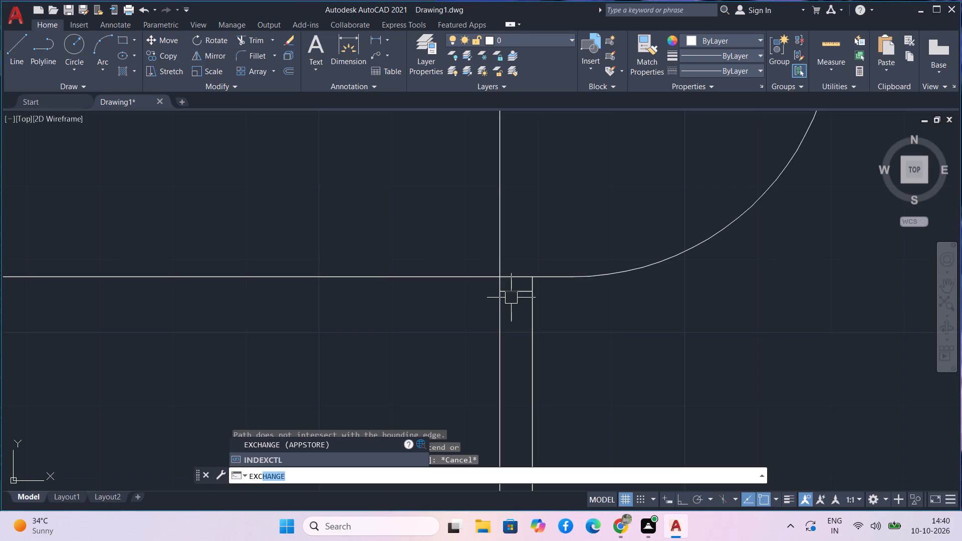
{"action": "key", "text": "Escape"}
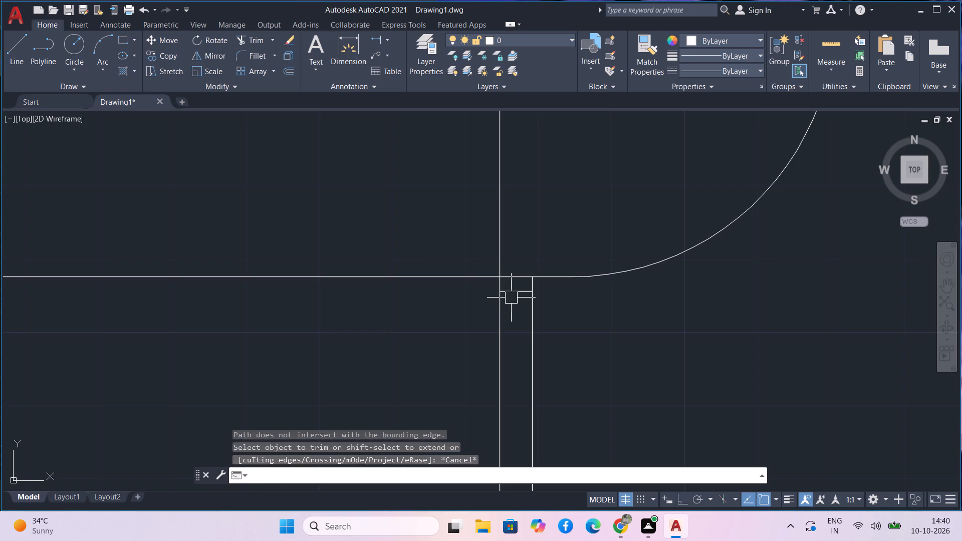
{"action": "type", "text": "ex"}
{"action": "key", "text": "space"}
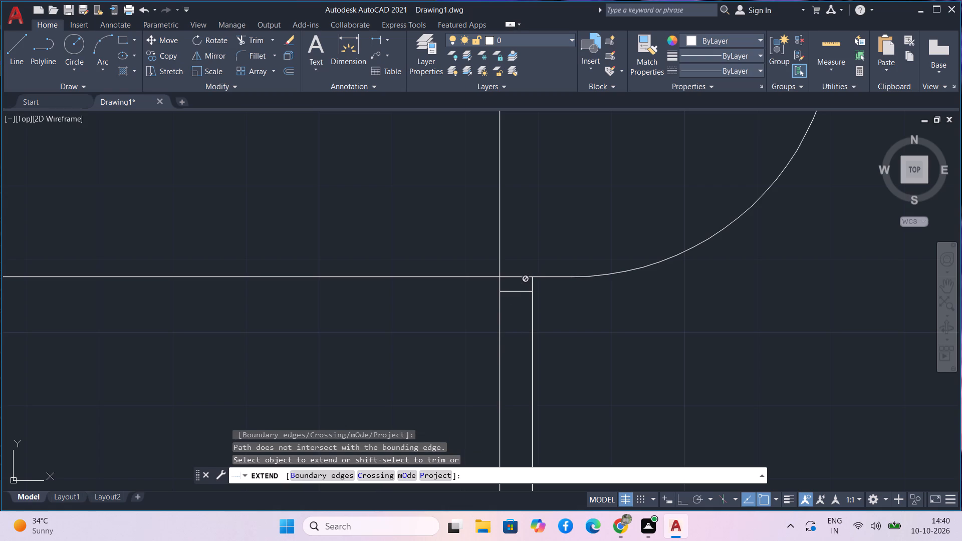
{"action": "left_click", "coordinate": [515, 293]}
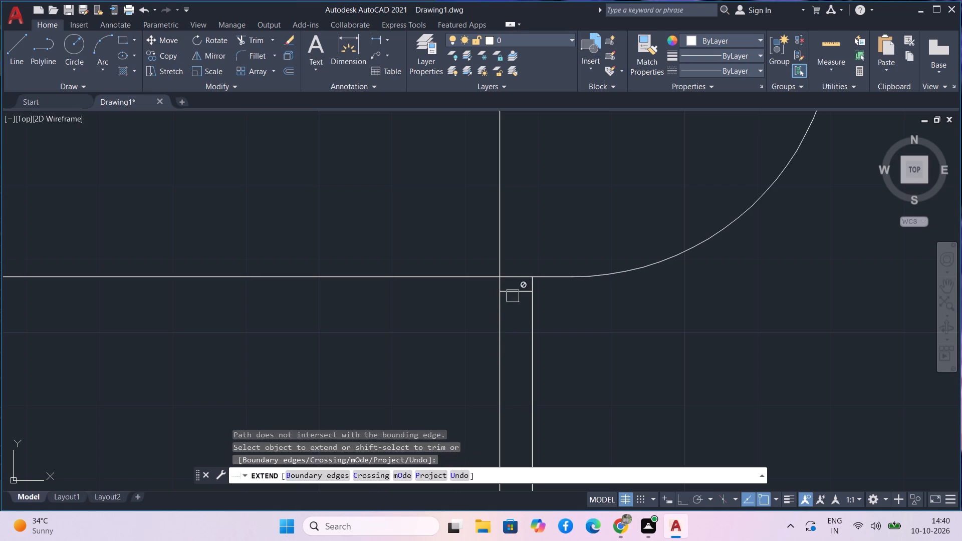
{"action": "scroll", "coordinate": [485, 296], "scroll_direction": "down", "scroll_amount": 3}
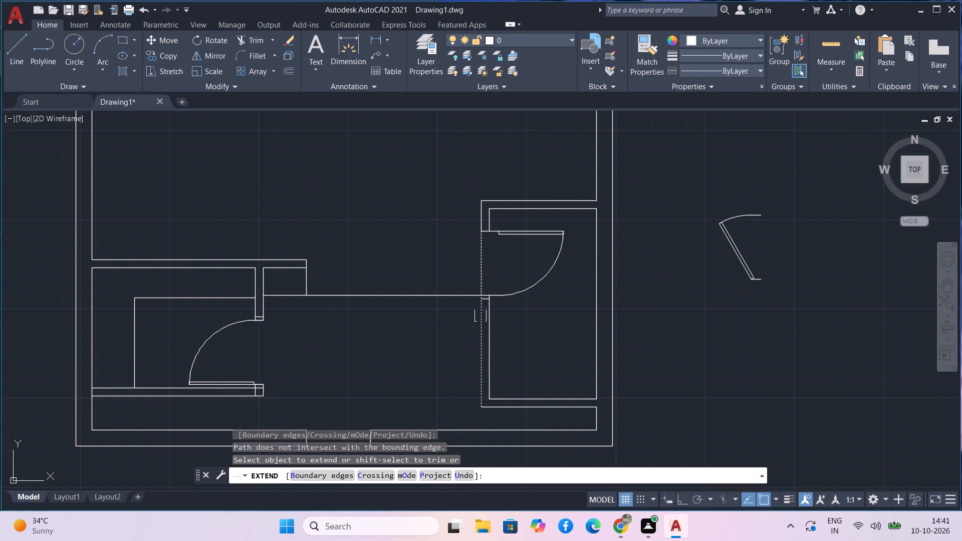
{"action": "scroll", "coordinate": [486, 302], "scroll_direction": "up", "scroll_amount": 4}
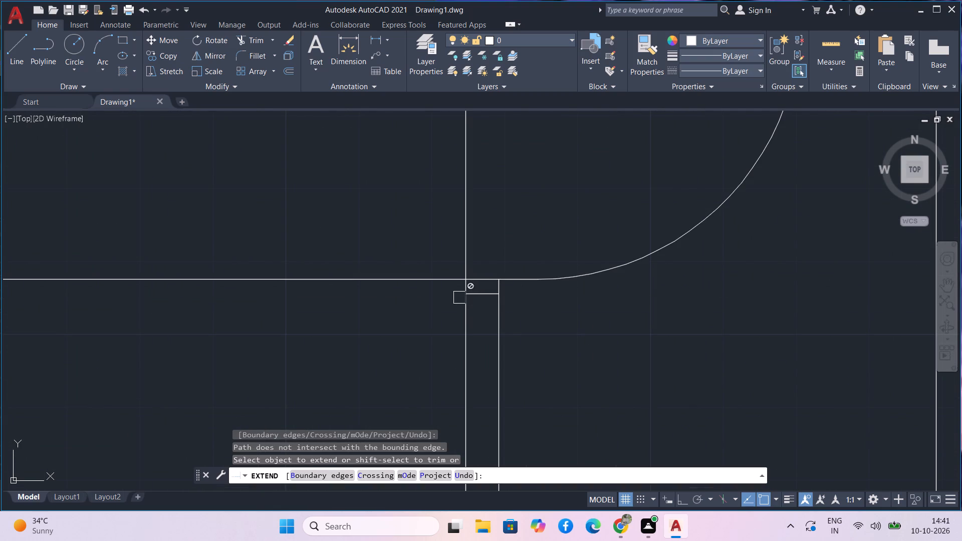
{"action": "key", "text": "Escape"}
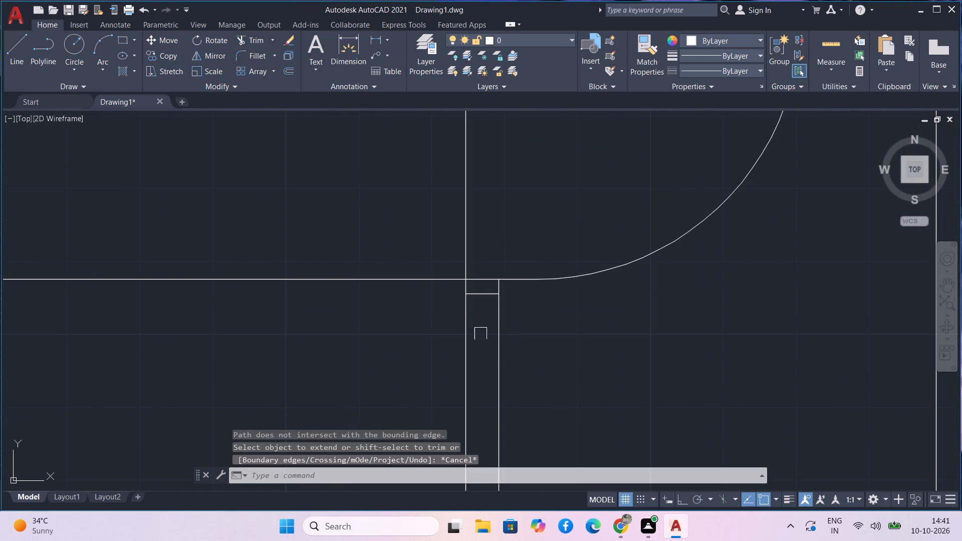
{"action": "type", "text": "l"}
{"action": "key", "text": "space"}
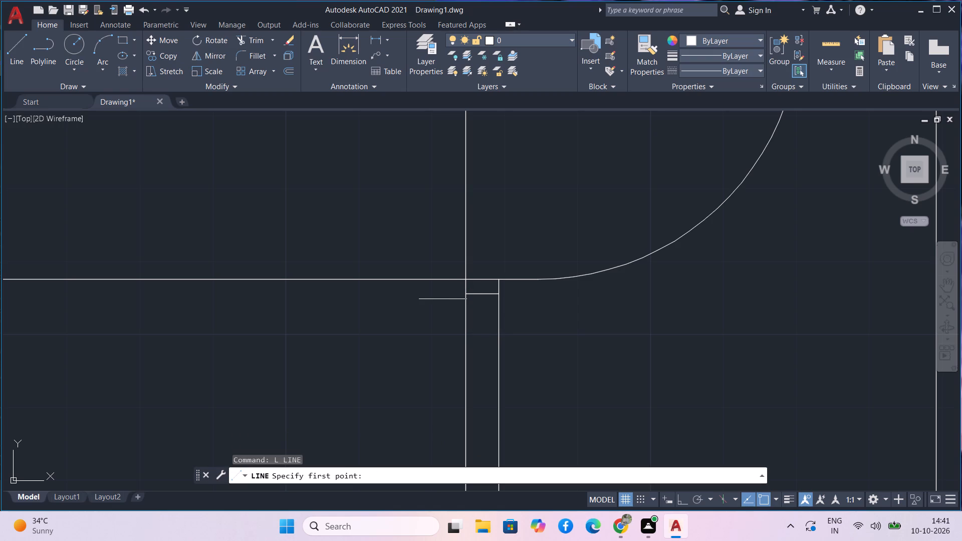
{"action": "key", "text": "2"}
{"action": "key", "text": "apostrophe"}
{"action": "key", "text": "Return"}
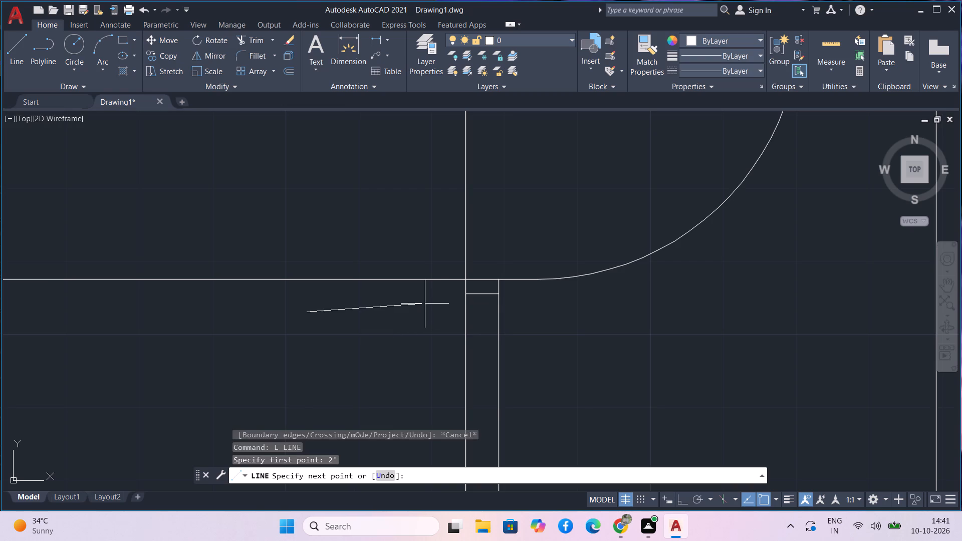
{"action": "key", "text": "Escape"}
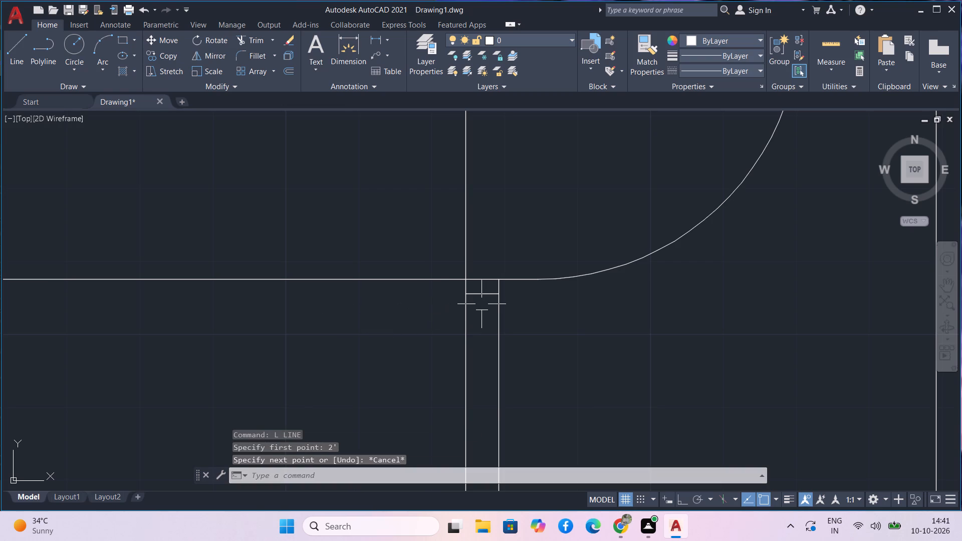
With ortho on, draw a line 2' left from the short line below the lower-right room's lower jamb, continuing it about 5" further.
{"action": "type", "text": "l"}
{"action": "key", "text": "space"}
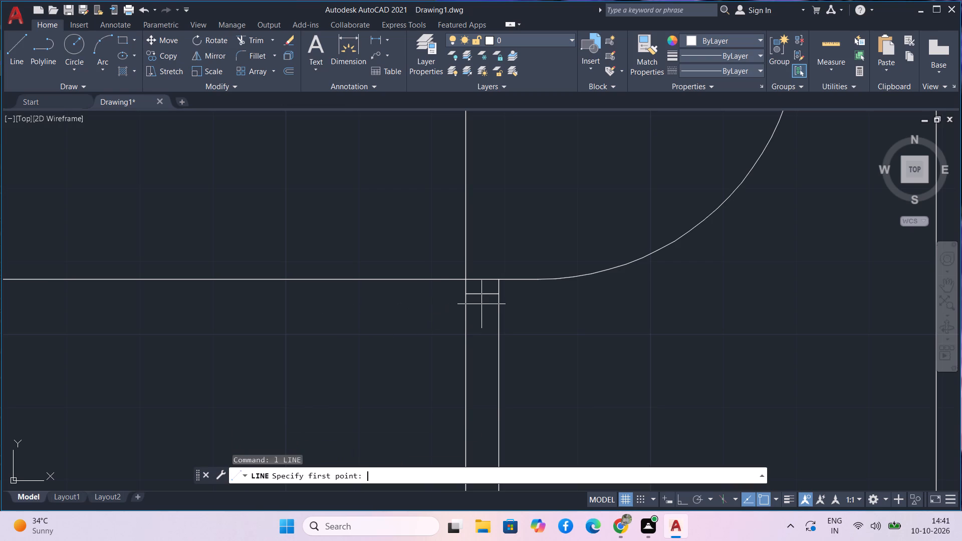
{"action": "key", "text": "F8"}
{"action": "scroll", "coordinate": [472, 303], "scroll_direction": "up", "scroll_amount": 1}
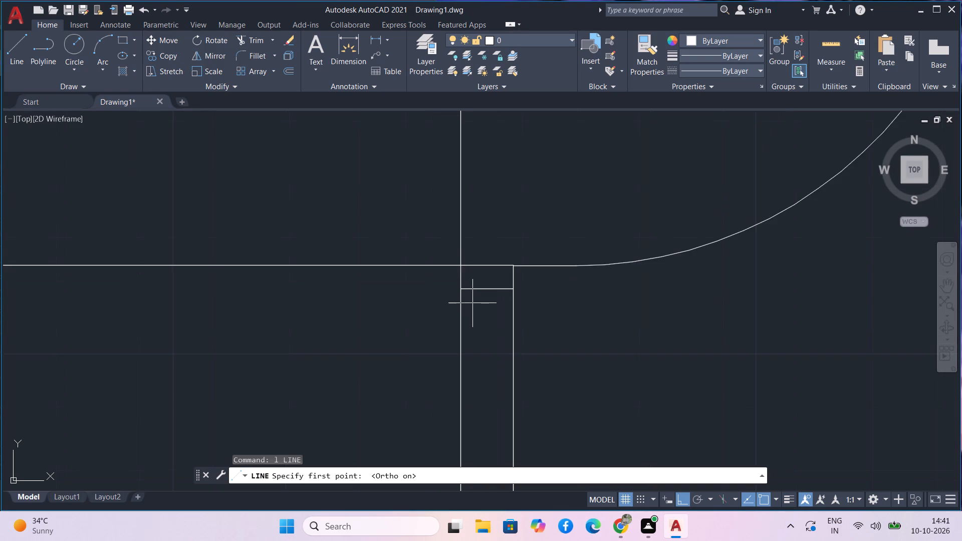
{"action": "scroll", "coordinate": [461, 294], "scroll_direction": "up", "scroll_amount": 3}
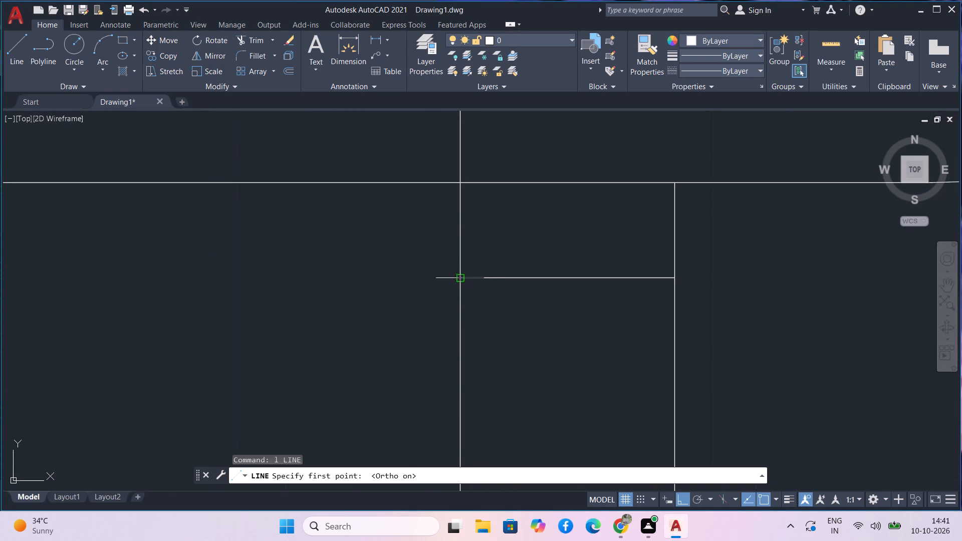
{"action": "left_click", "coordinate": [462, 280]}
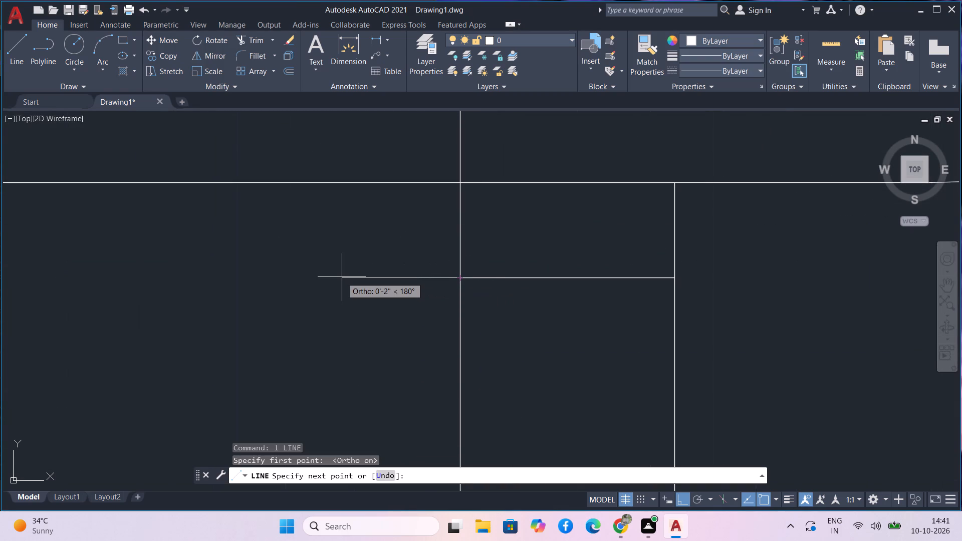
{"action": "type", "text": "2'"}
{"action": "key", "text": "Return"}
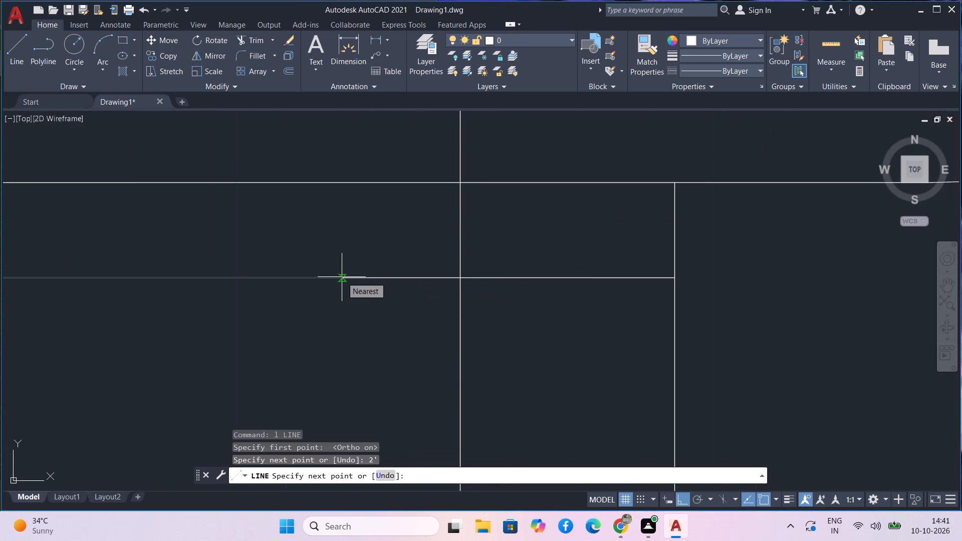
{"action": "scroll", "coordinate": [284, 340], "scroll_direction": "down", "scroll_amount": 5}
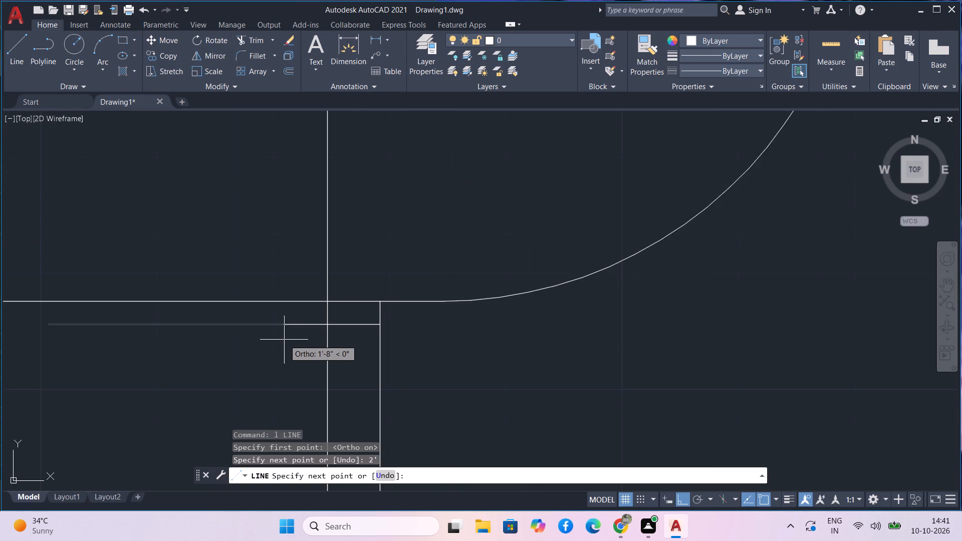
{"action": "scroll", "coordinate": [284, 340], "scroll_direction": "down", "scroll_amount": 2}
{"action": "scroll", "coordinate": [212, 351], "scroll_direction": "down", "scroll_amount": 2}
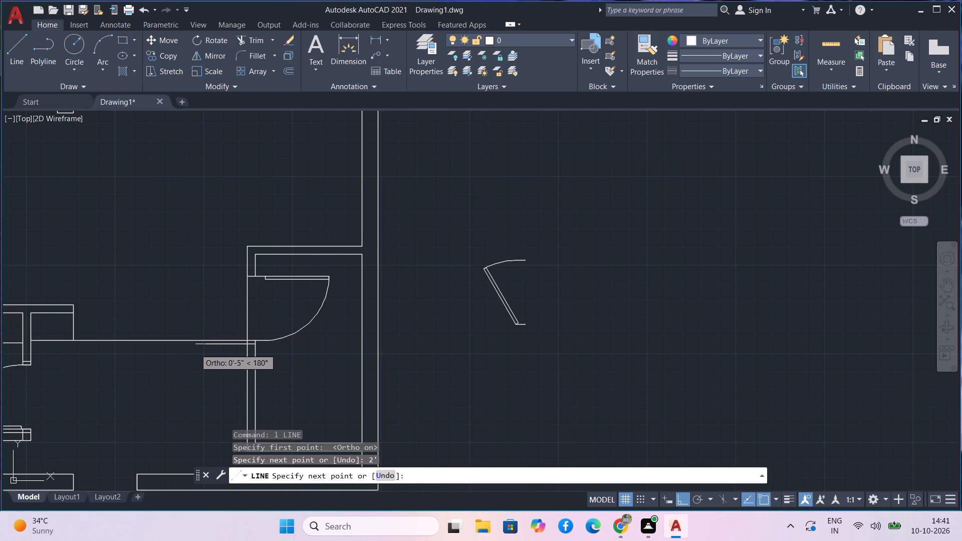
{"action": "left_click", "coordinate": [195, 349]}
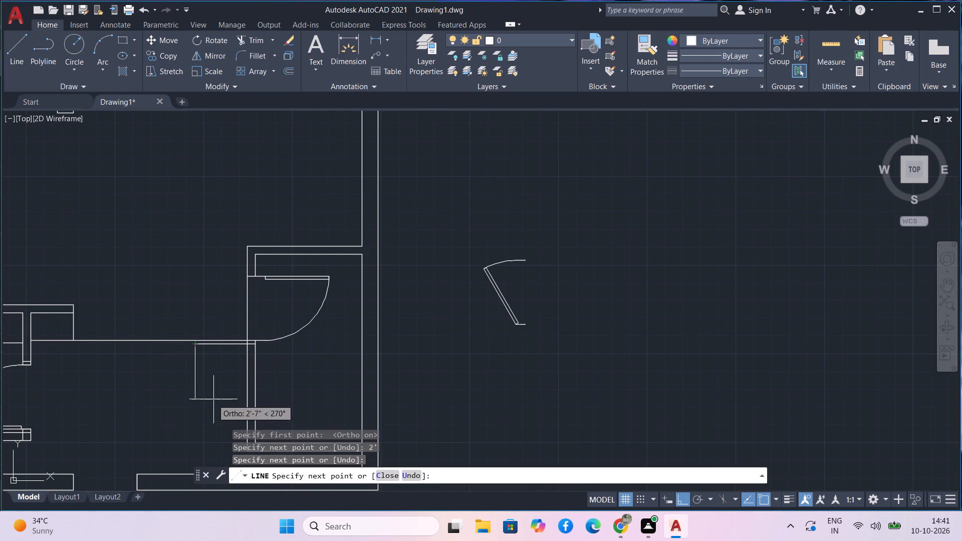
{"action": "key", "text": "Escape"}
Offset the outer left wall face of the lower-right room, below its doorway, by 2' to the left.
{"action": "scroll", "coordinate": [196, 363], "scroll_direction": "up", "scroll_amount": 3}
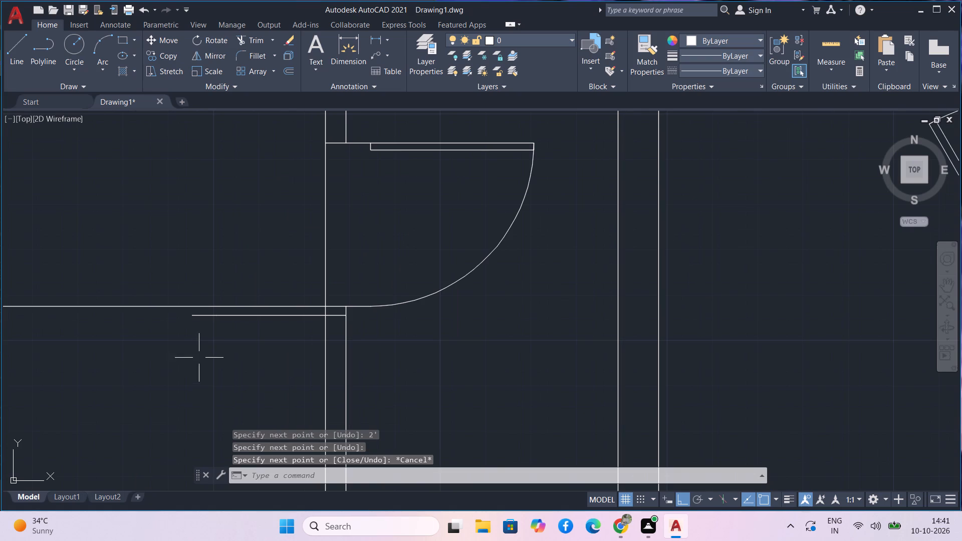
{"action": "middle_click_drag", "start_coordinate": [202, 354], "coordinate": [209, 376]}
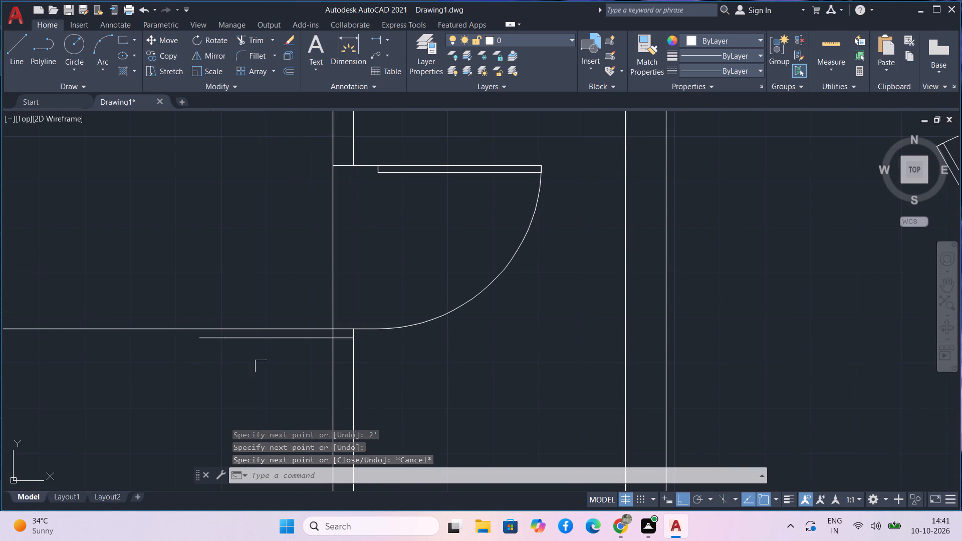
{"action": "scroll", "coordinate": [286, 359], "scroll_direction": "up", "scroll_amount": 2}
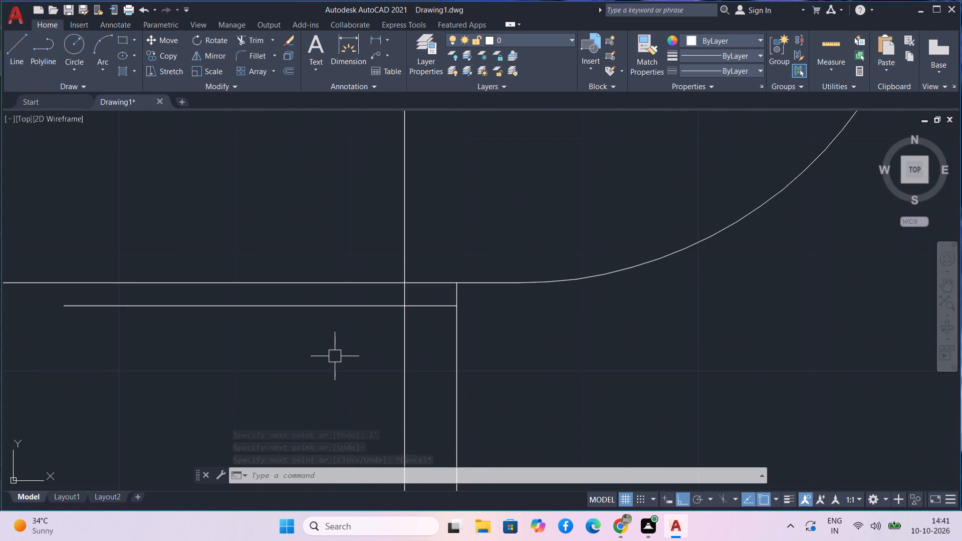
{"action": "type", "text": "o"}
{"action": "key", "text": "space"}
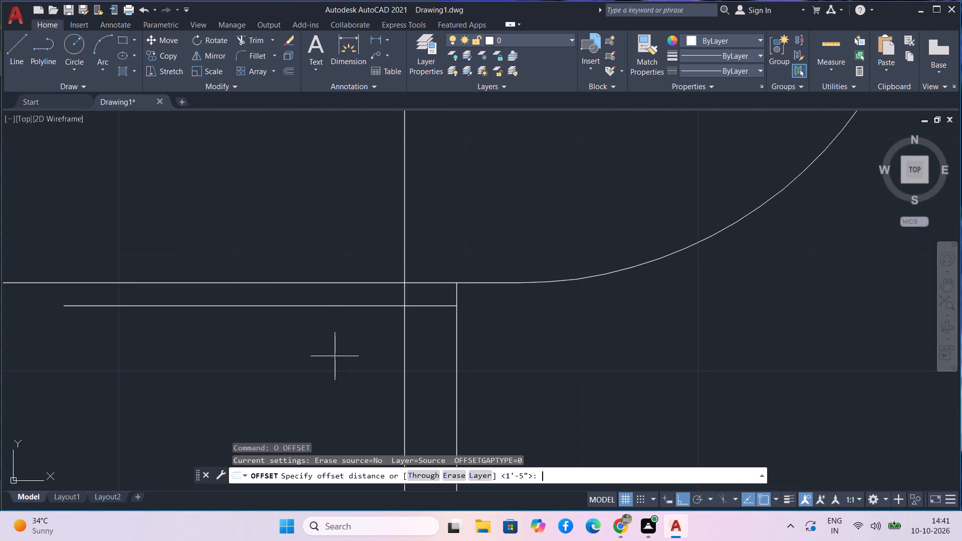
{"action": "key", "text": "2"}
{"action": "key", "text": "apostrophe"}
{"action": "key", "text": "Return"}
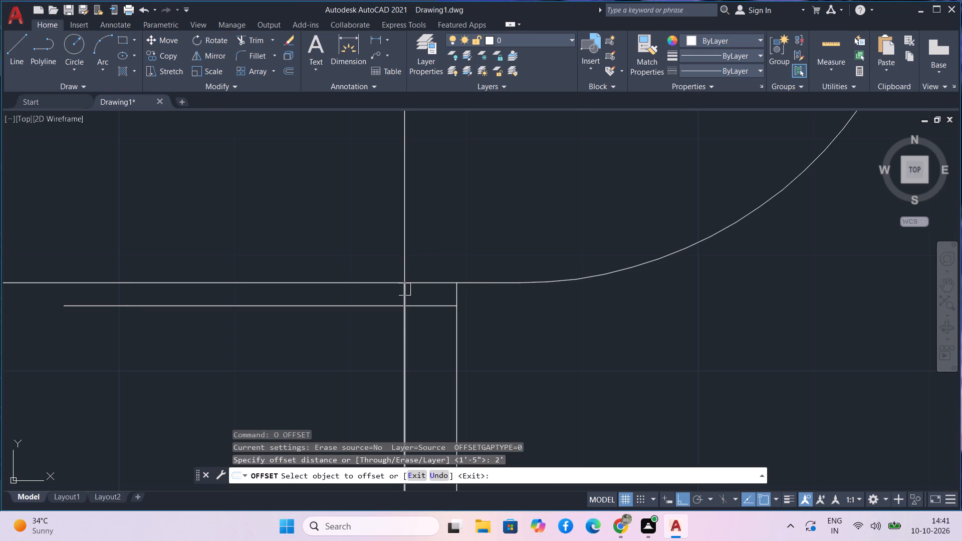
{"action": "left_click", "coordinate": [407, 327]}
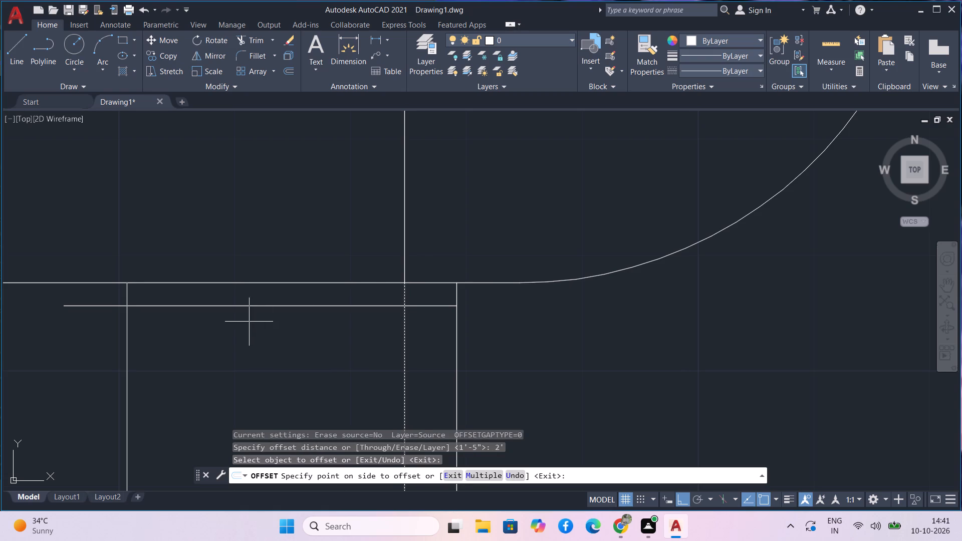
{"action": "left_click", "coordinate": [249, 322]}
{"action": "key", "text": "Escape"}
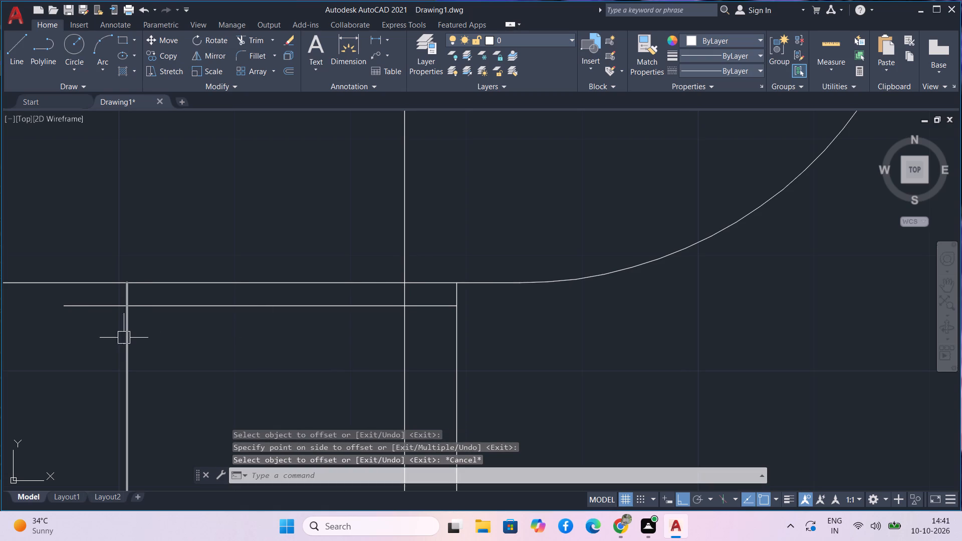
Trim the overhanging end of the new horizontal line, the offset line below it, and the long jamb line left of the offset line.
{"action": "type", "text": "tr"}
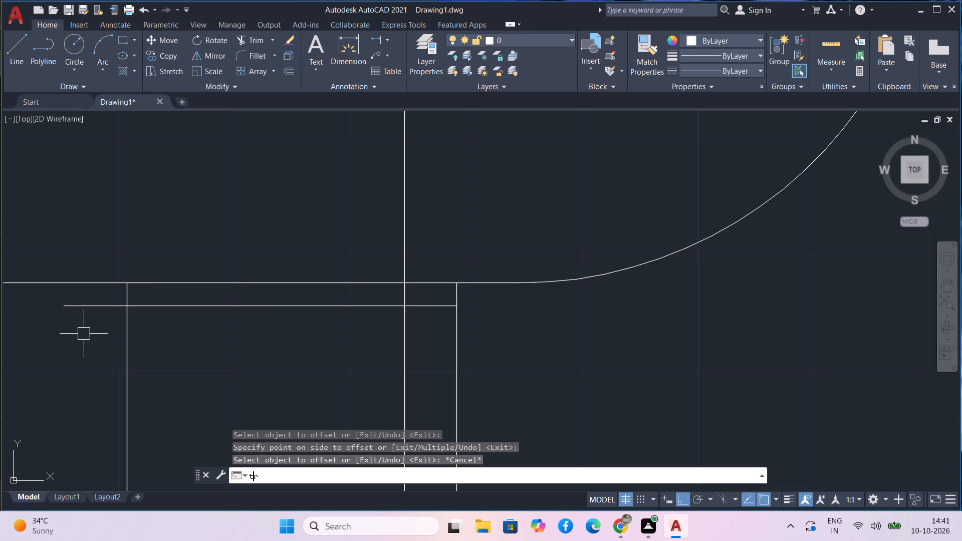
{"action": "key", "text": "space"}
{"action": "left_click", "coordinate": [87, 310]}
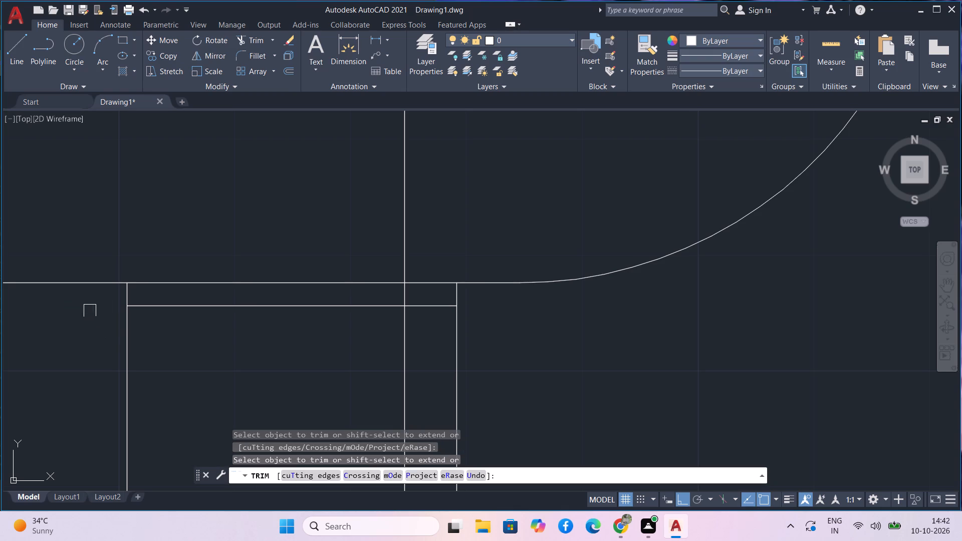
{"action": "left_click", "coordinate": [126, 329]}
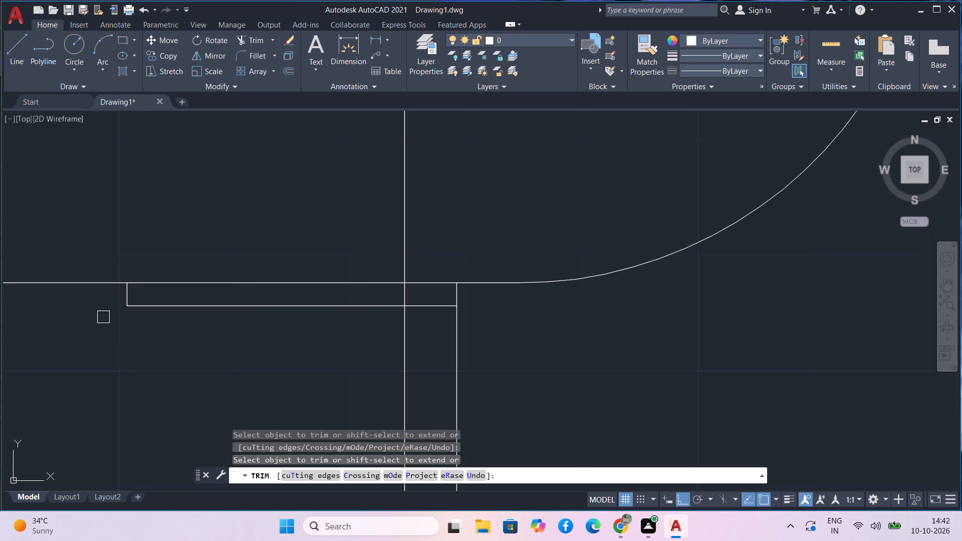
{"action": "middle_click_drag", "start_coordinate": [94, 329], "coordinate": [169, 413]}
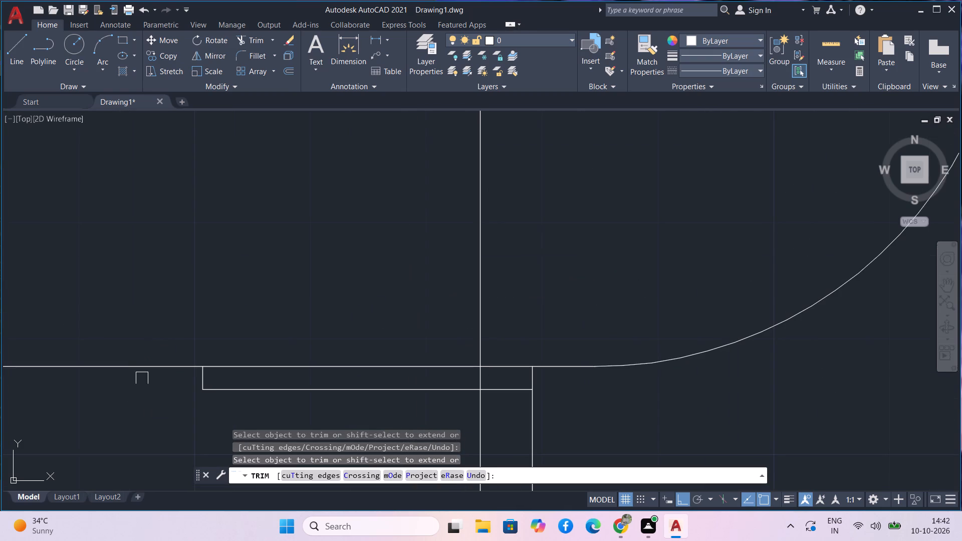
{"action": "left_click", "coordinate": [143, 367]}
Draw a horizontal line from the lower end of the lower-left room's projecting wall end back to the partition's right face.
{"action": "scroll", "coordinate": [143, 367], "scroll_direction": "down", "scroll_amount": 6}
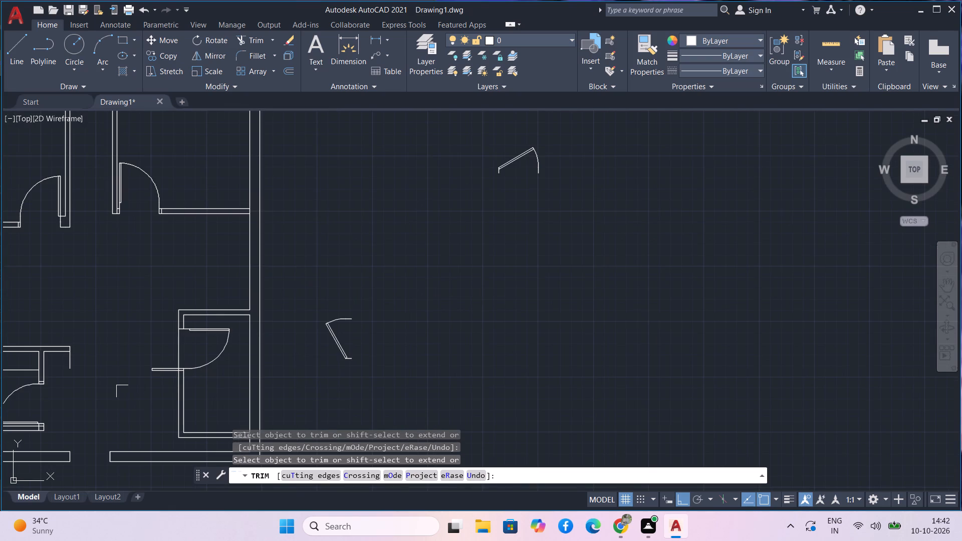
{"action": "middle_click_drag", "start_coordinate": [120, 392], "coordinate": [174, 395]}
{"action": "scroll", "coordinate": [130, 376], "scroll_direction": "up", "scroll_amount": 2}
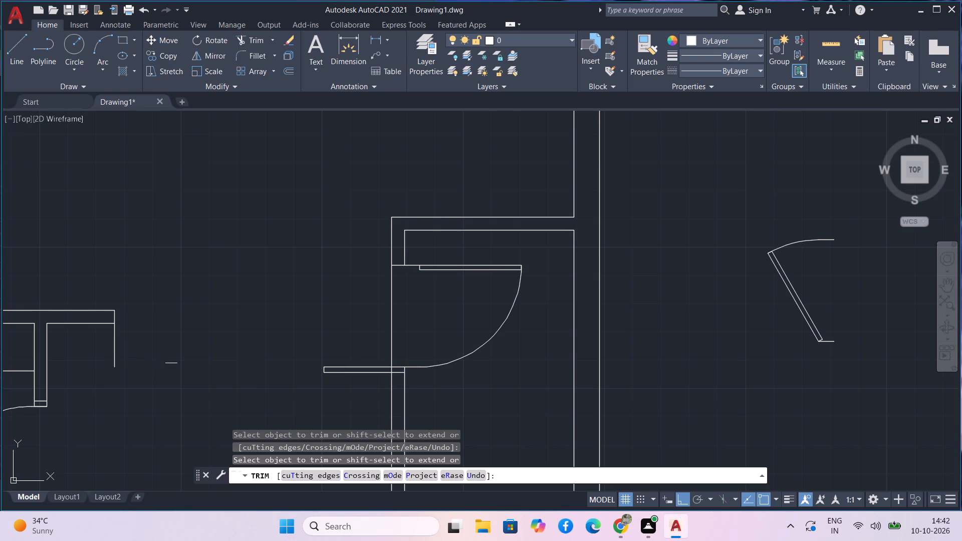
{"action": "type", "text": "l"}
{"action": "key", "text": "space"}
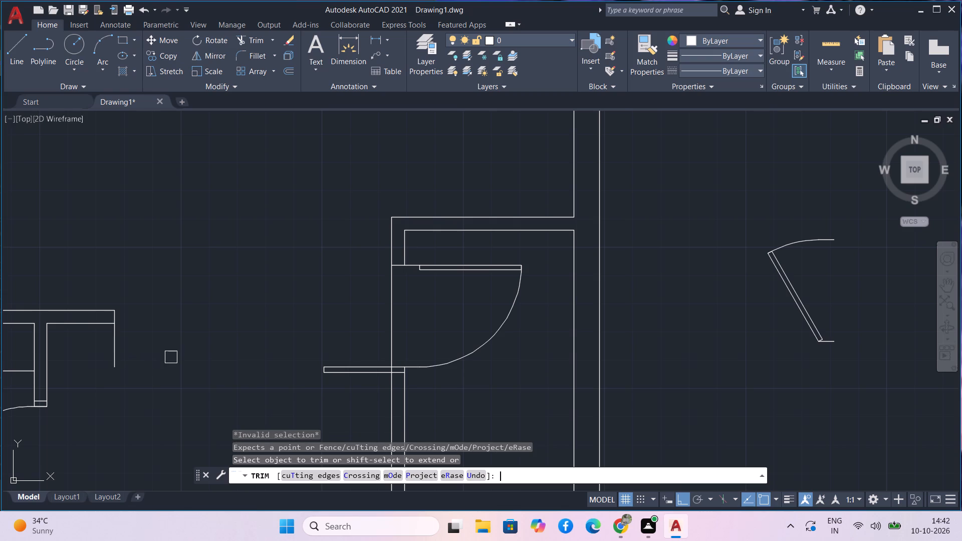
{"action": "key", "text": "Escape"}
{"action": "type", "text": "l"}
{"action": "key", "text": "space"}
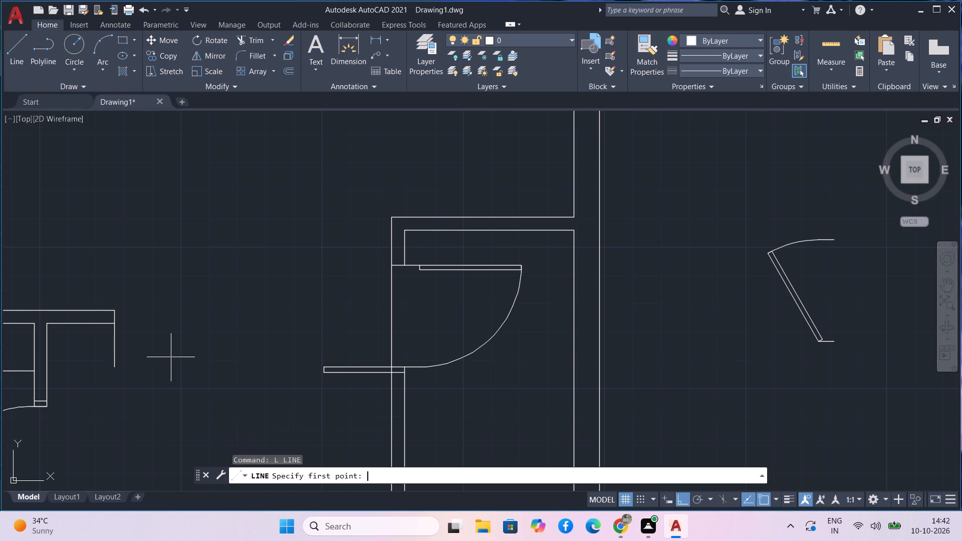
{"action": "scroll", "coordinate": [122, 372], "scroll_direction": "up", "scroll_amount": 1}
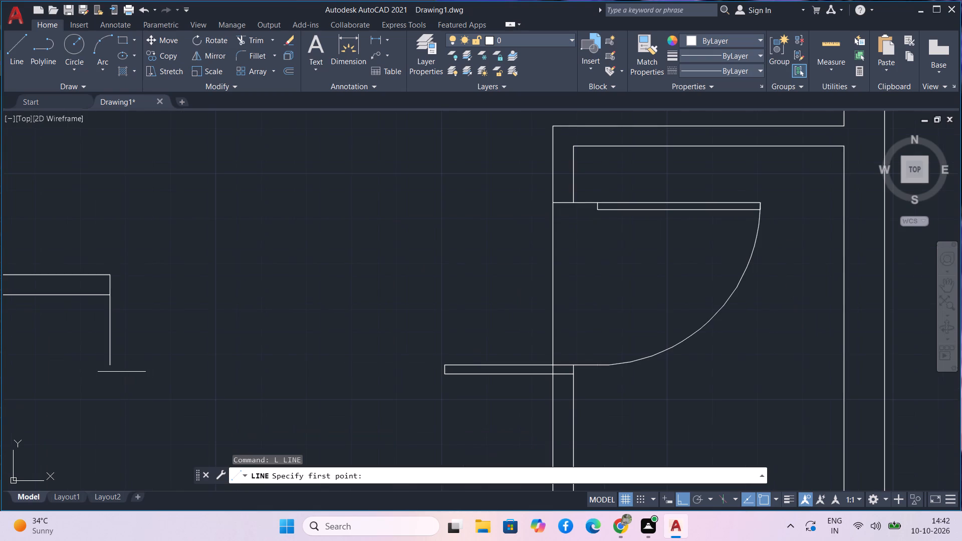
{"action": "left_click", "coordinate": [109, 366]}
{"action": "scroll", "coordinate": [67, 362], "scroll_direction": "down", "scroll_amount": 2}
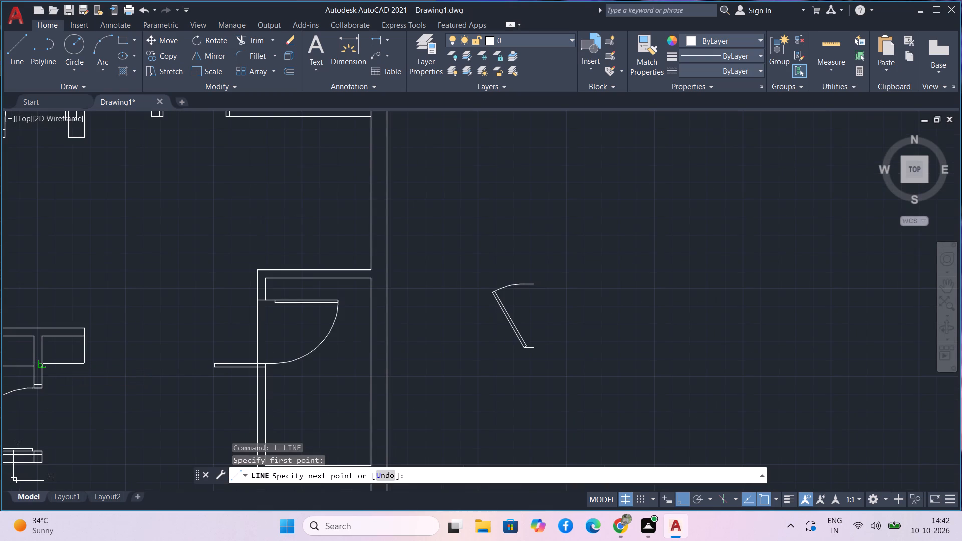
{"action": "left_click", "coordinate": [45, 362]}
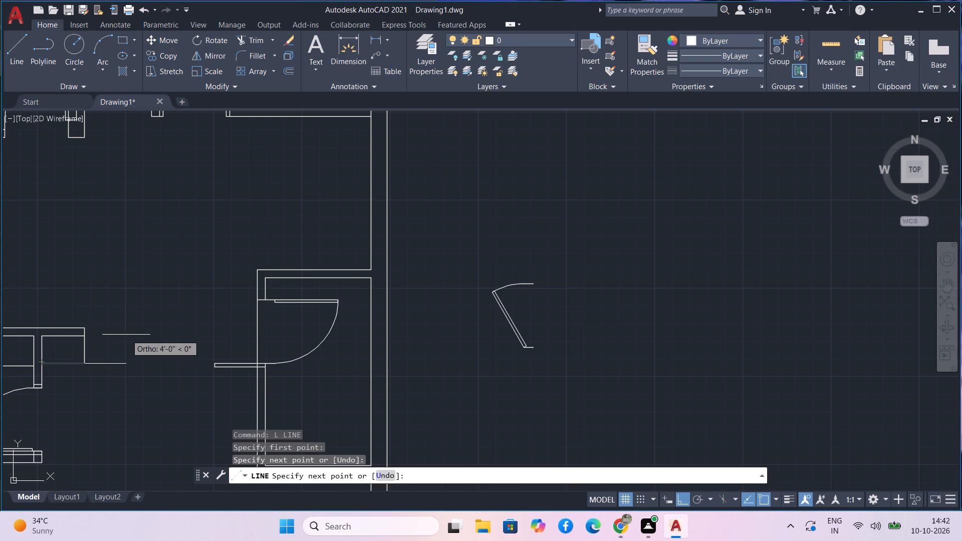
{"action": "key", "text": "Escape"}
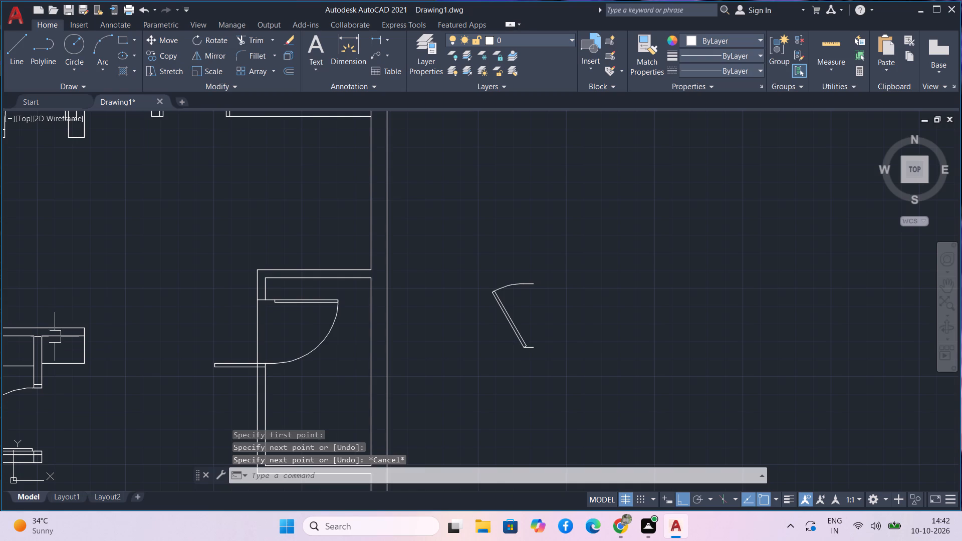
Trim the inner horizontal line inside the lower-left room's projecting wall and the partition's right face above the new line.
{"action": "scroll", "coordinate": [174, 315], "scroll_direction": "down", "scroll_amount": 2}
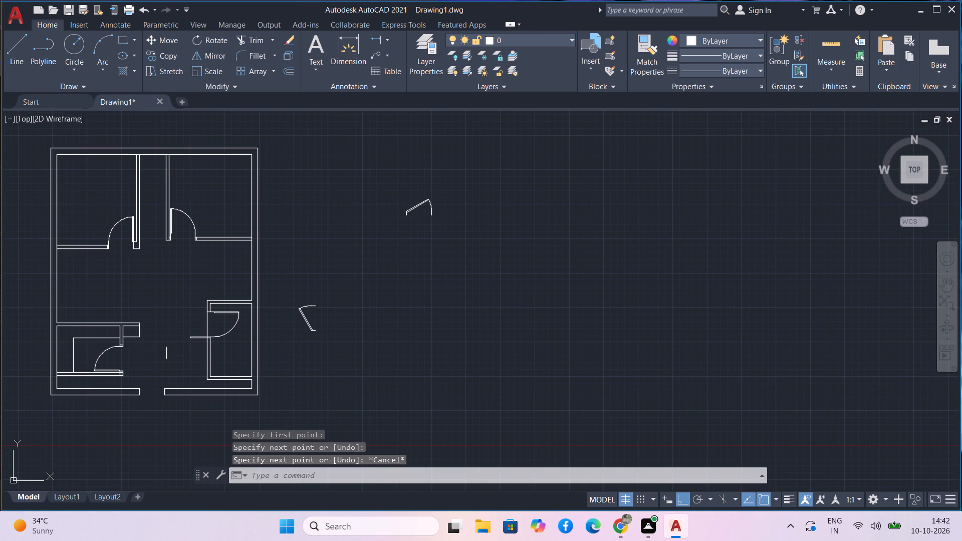
{"action": "scroll", "coordinate": [138, 330], "scroll_direction": "up", "scroll_amount": 3}
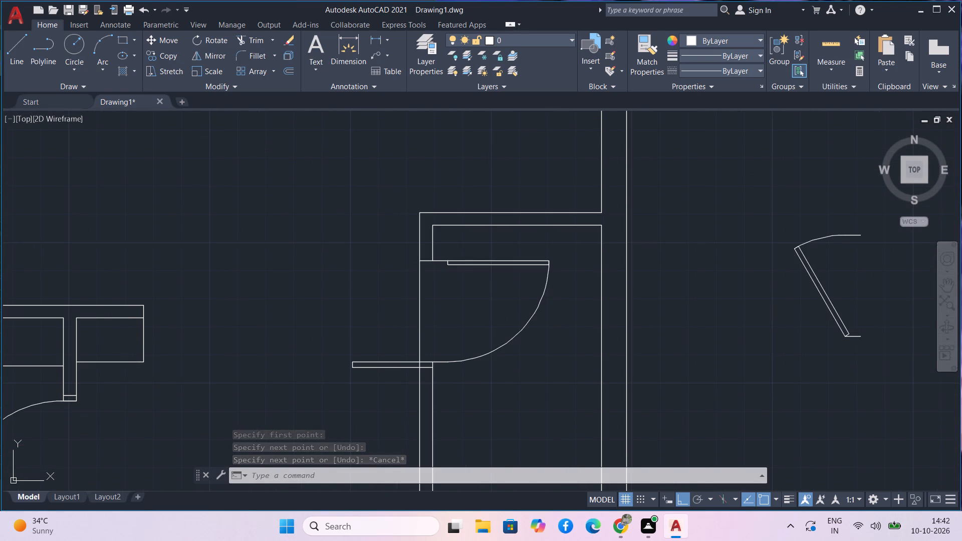
{"action": "type", "text": "tr"}
{"action": "key", "text": "space"}
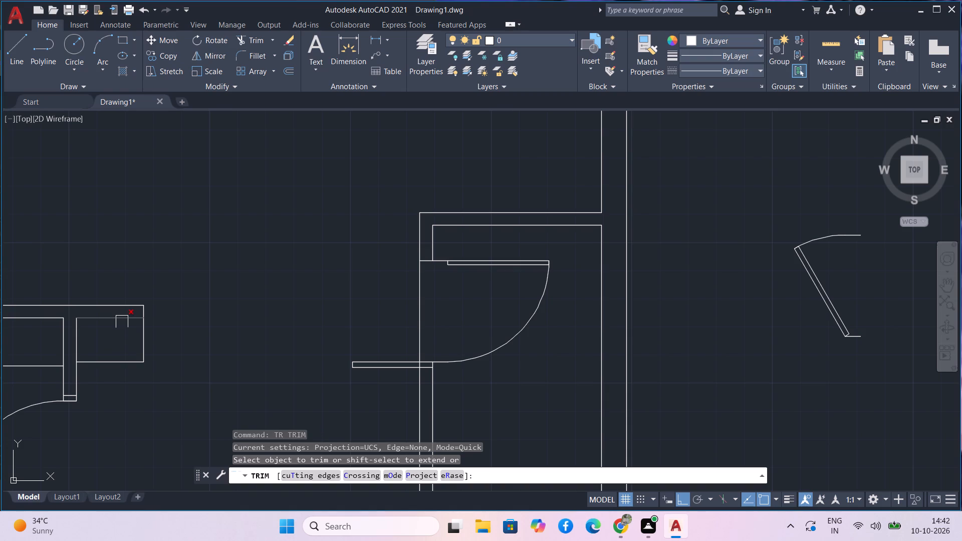
{"action": "left_click", "coordinate": [122, 322]}
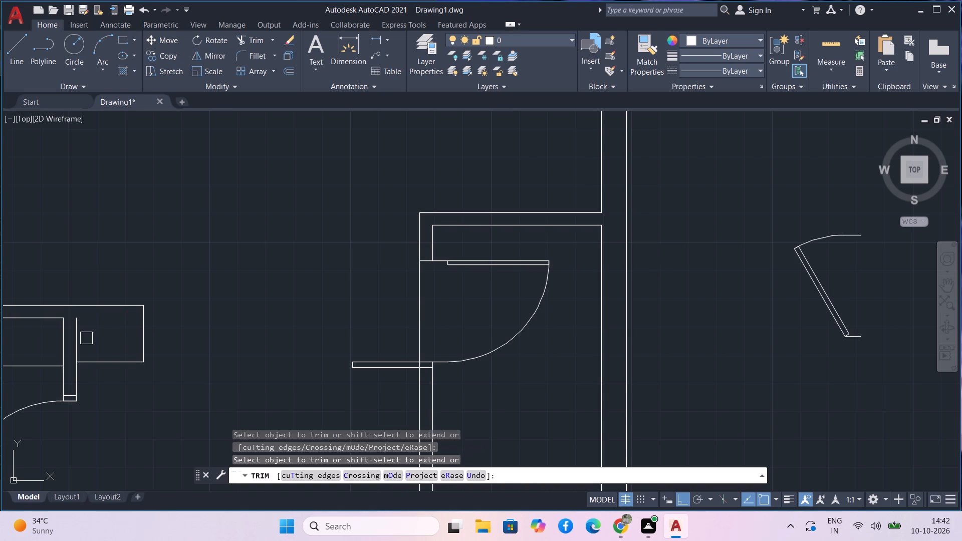
{"action": "left_click", "coordinate": [81, 342]}
Trim the outer left wall face of the lower-right room across its door opening.
{"action": "scroll", "coordinate": [91, 333], "scroll_direction": "down", "scroll_amount": 3}
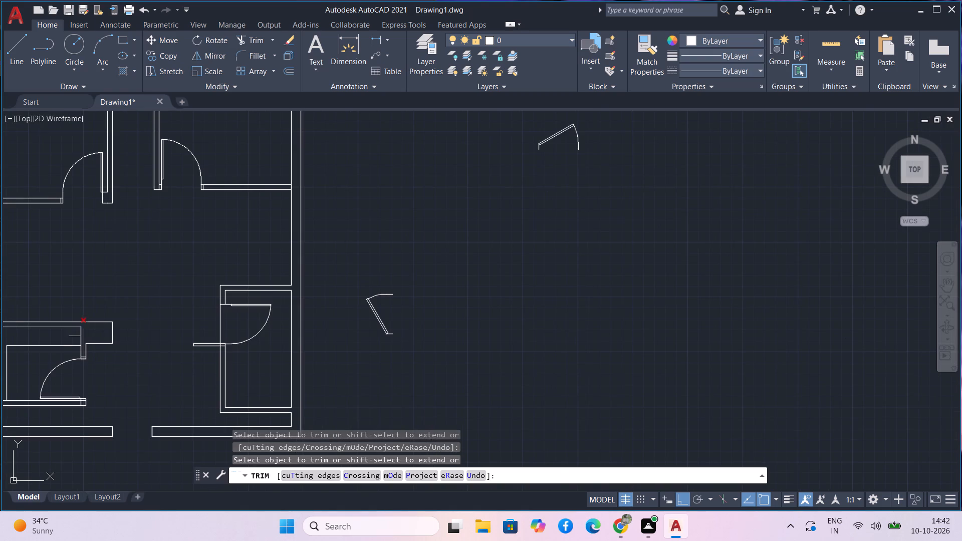
{"action": "scroll", "coordinate": [80, 334], "scroll_direction": "up", "scroll_amount": 1}
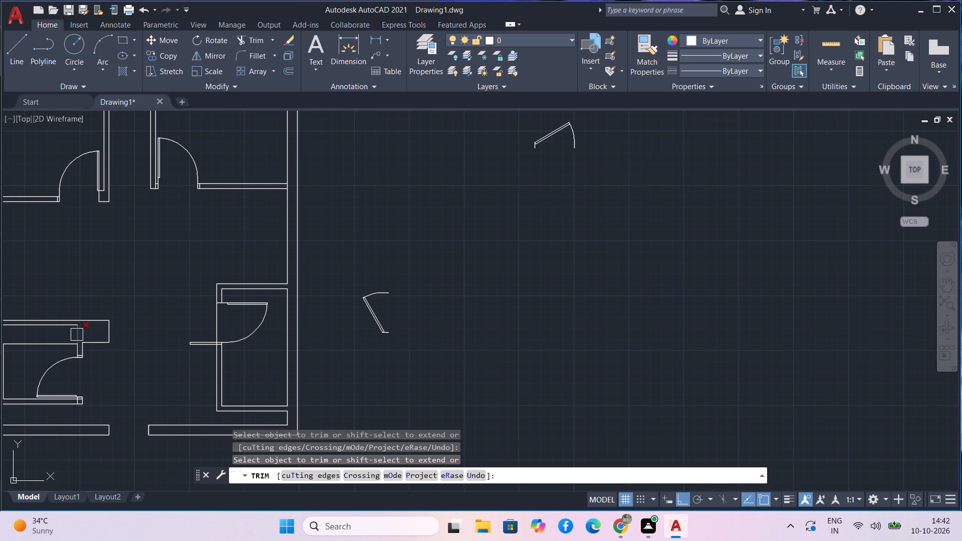
{"action": "scroll", "coordinate": [145, 337], "scroll_direction": "down", "scroll_amount": 1}
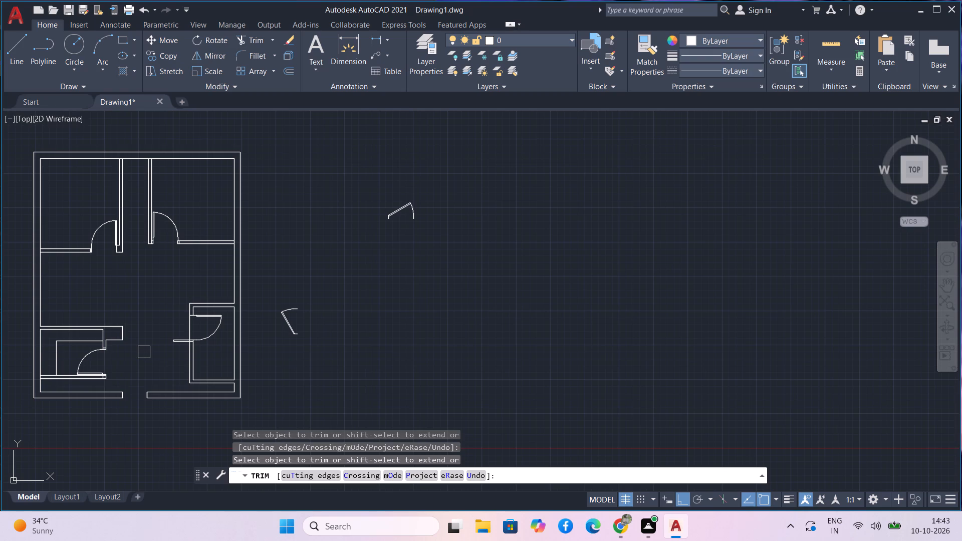
{"action": "left_click", "coordinate": [190, 328]}
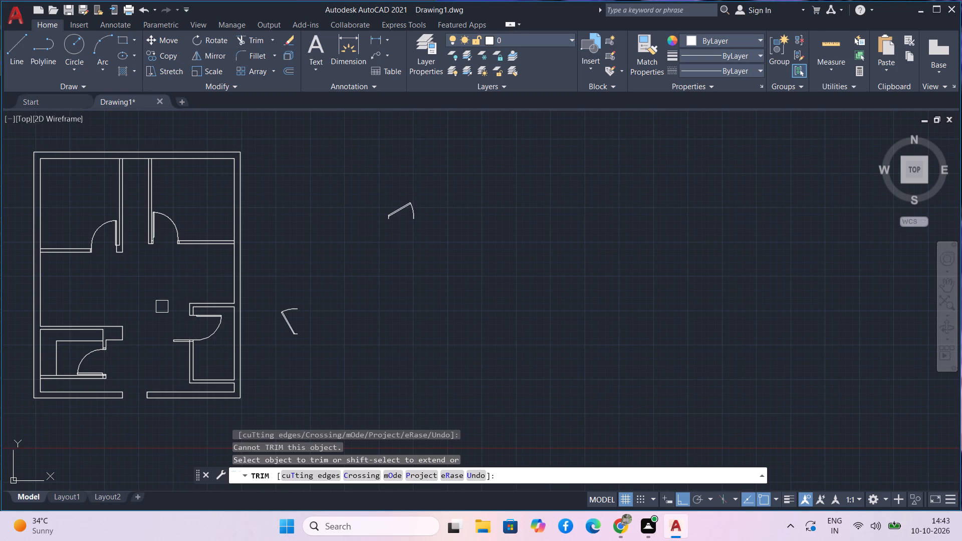
{"action": "scroll", "coordinate": [241, 311], "scroll_direction": "up", "scroll_amount": 2}
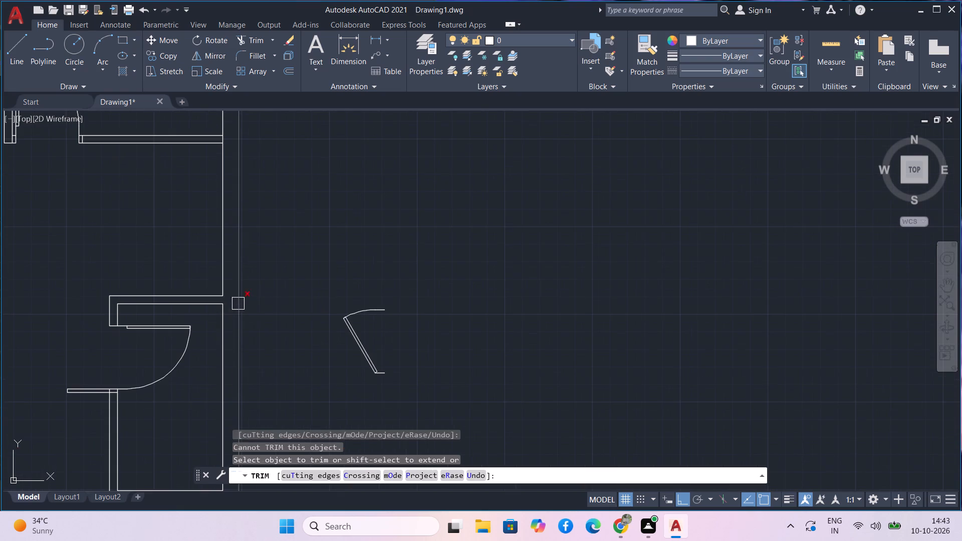
{"action": "key", "text": "Escape"}
{"action": "scroll", "coordinate": [259, 302], "scroll_direction": "down", "scroll_amount": 3}
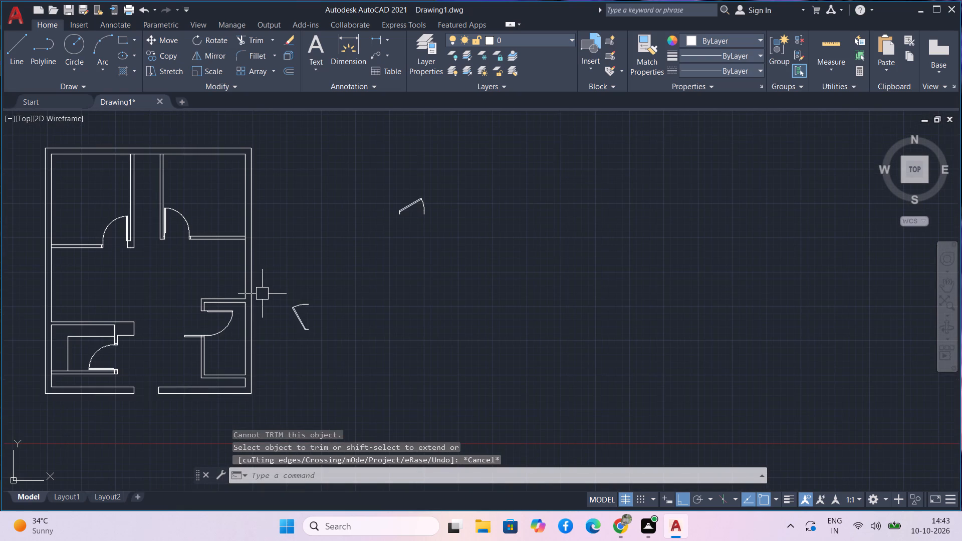
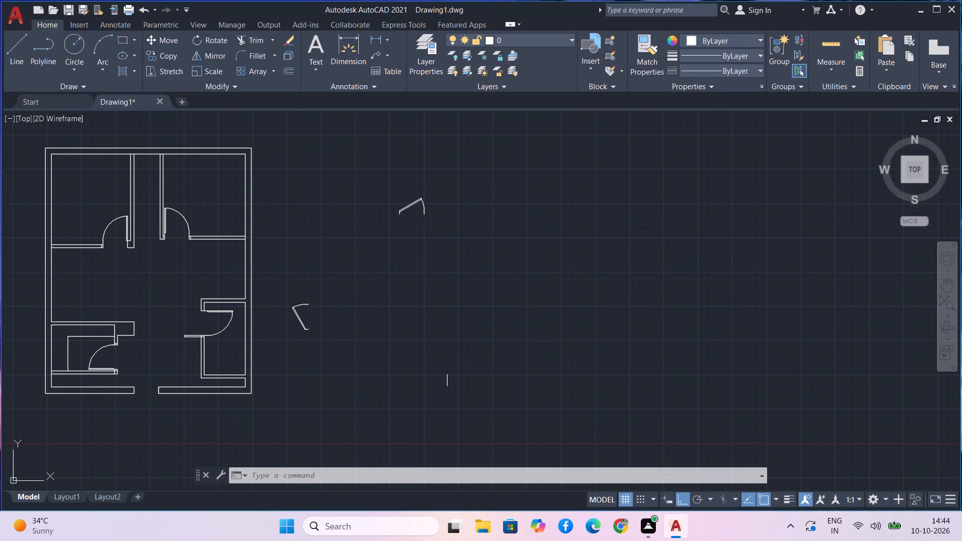
Delete the two leftover door pieces lying outside the floor plan, beside its right wall.
{"action": "left_click", "coordinate": [292, 360]}
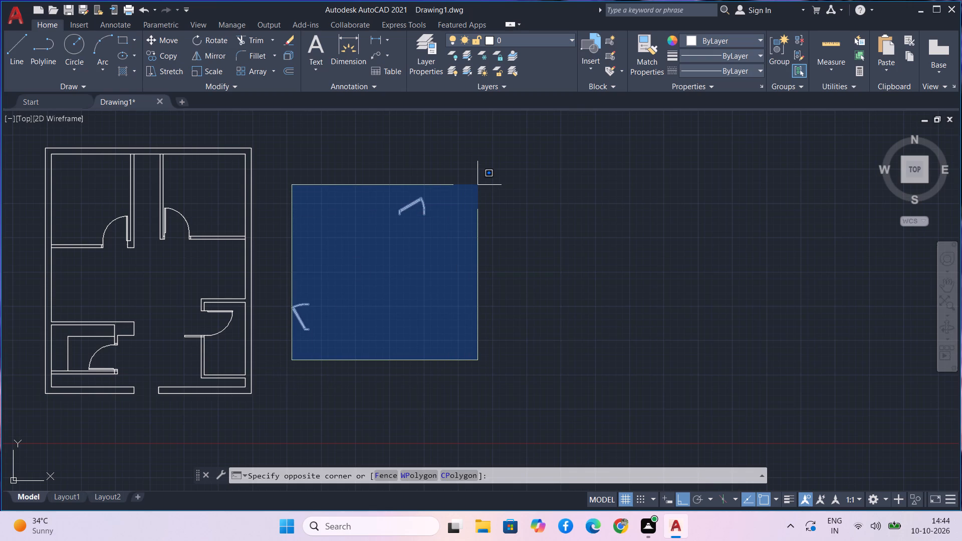
{"action": "left_click", "coordinate": [477, 185]}
{"action": "key", "text": "Delete"}
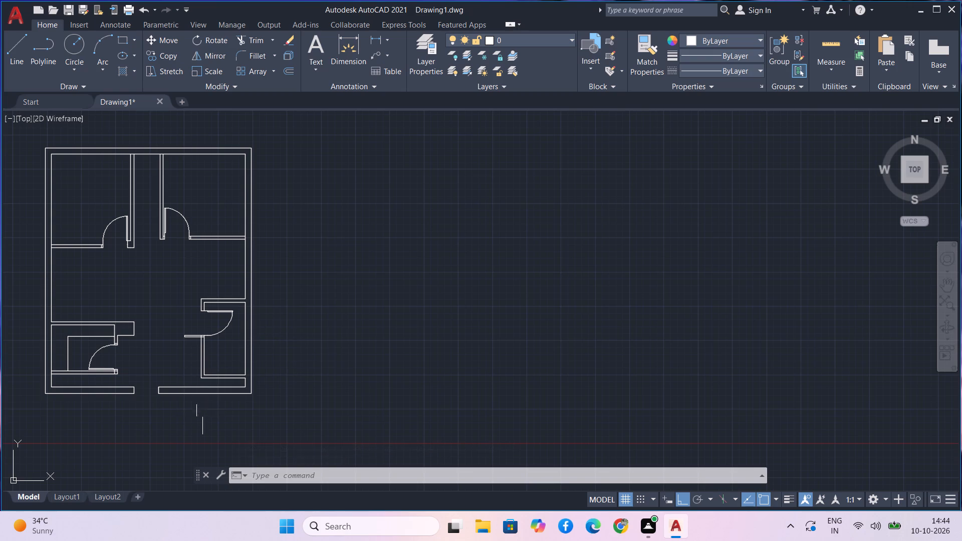
Insert the Toilet - top and Sink - Oval top blocks from House Designer.dwg in DesignCenter, placing them outside the plan.
{"action": "key", "text": "ctrl+2"}
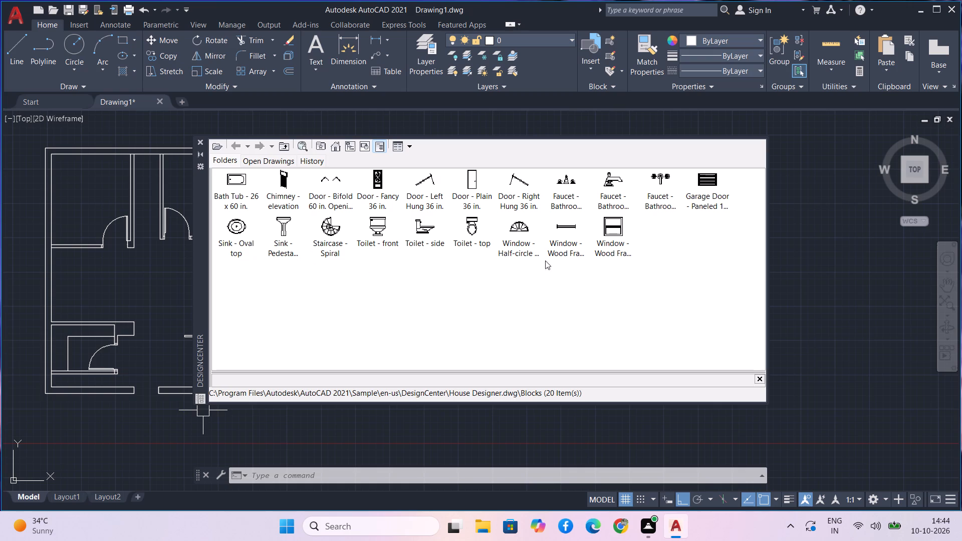
{"action": "left_click_drag", "start_coordinate": [637, 141], "coordinate": [524, 142]}
{"action": "left_click_drag", "start_coordinate": [473, 227], "coordinate": [512, 422]}
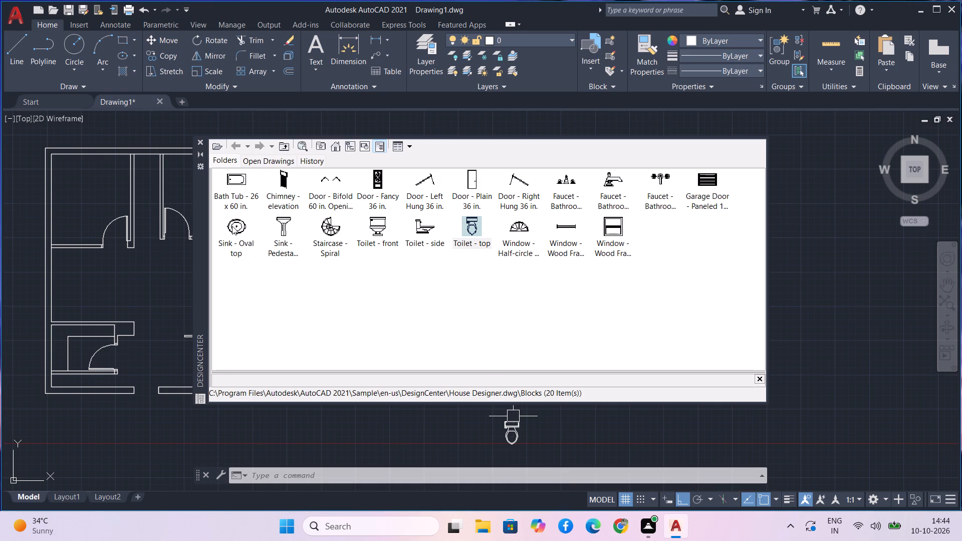
{"action": "left_click_drag", "start_coordinate": [232, 226], "coordinate": [443, 432]}
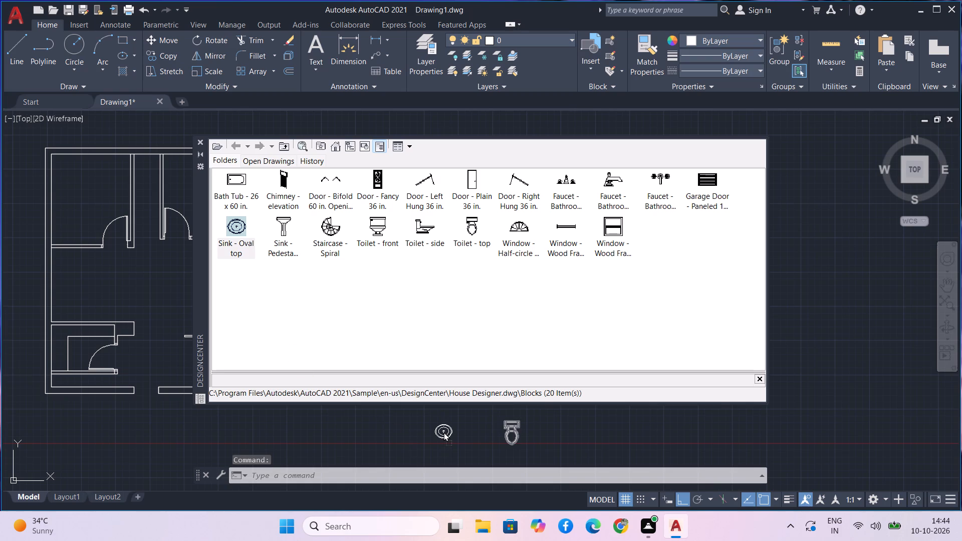
{"action": "left_click_drag", "start_coordinate": [443, 432], "coordinate": [448, 433]}
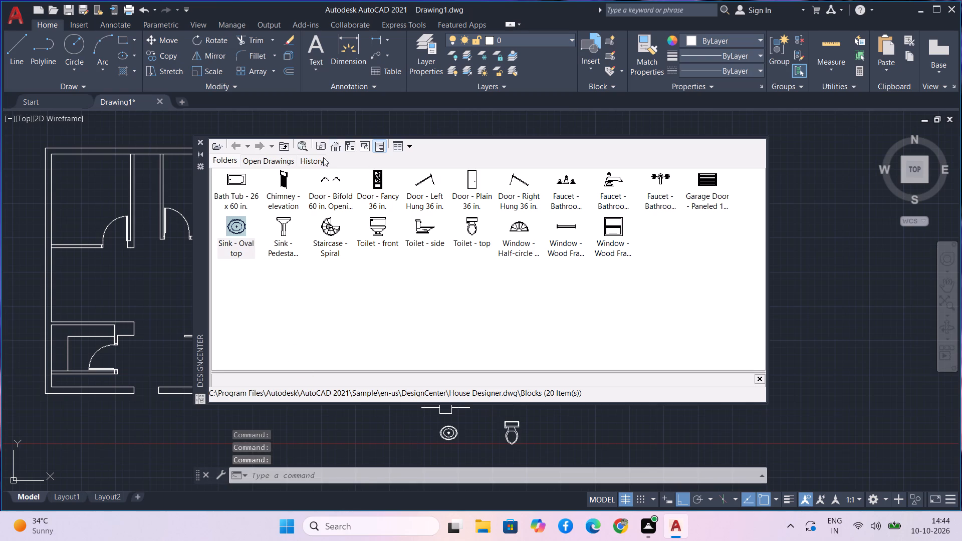
Open the blocks of Home - Space Planner.dwg in DesignCenter and insert the Bed - Queen block below and right of the plan.
{"action": "left_click", "coordinate": [339, 148]}
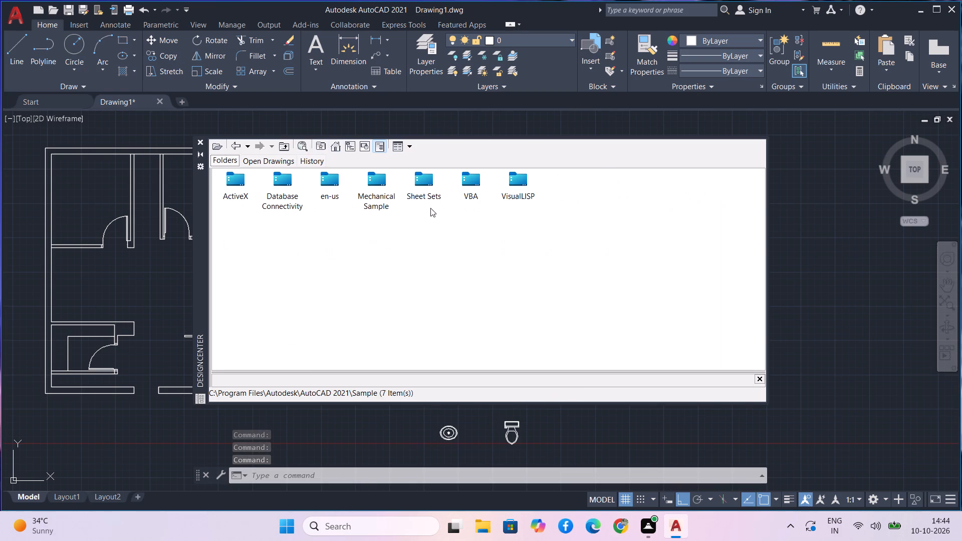
{"action": "double_click", "coordinate": [333, 181]}
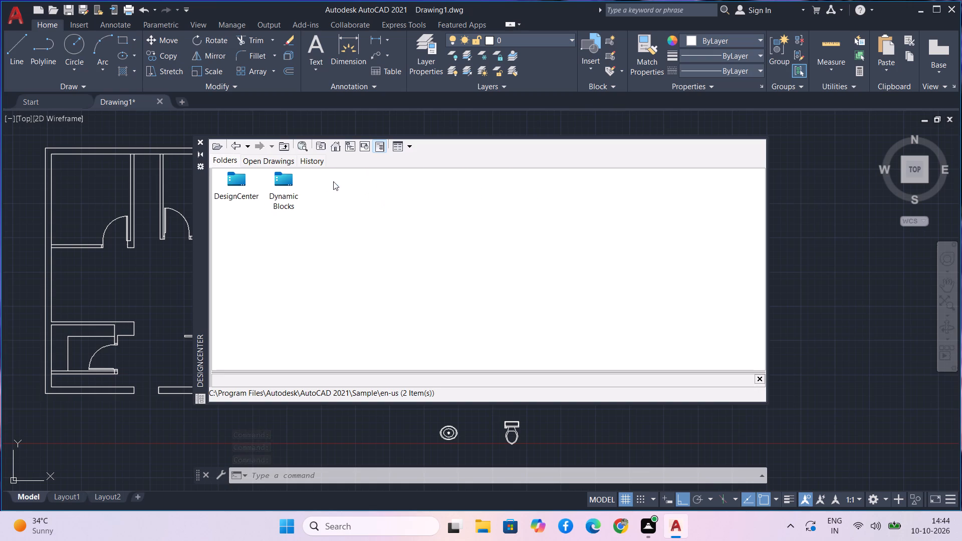
{"action": "double_click", "coordinate": [243, 184]}
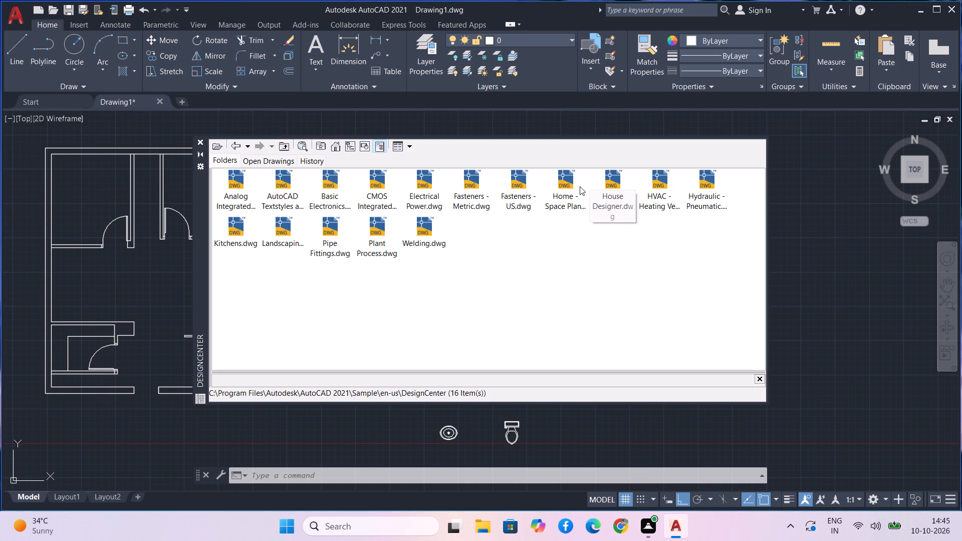
{"action": "double_click", "coordinate": [567, 185]}
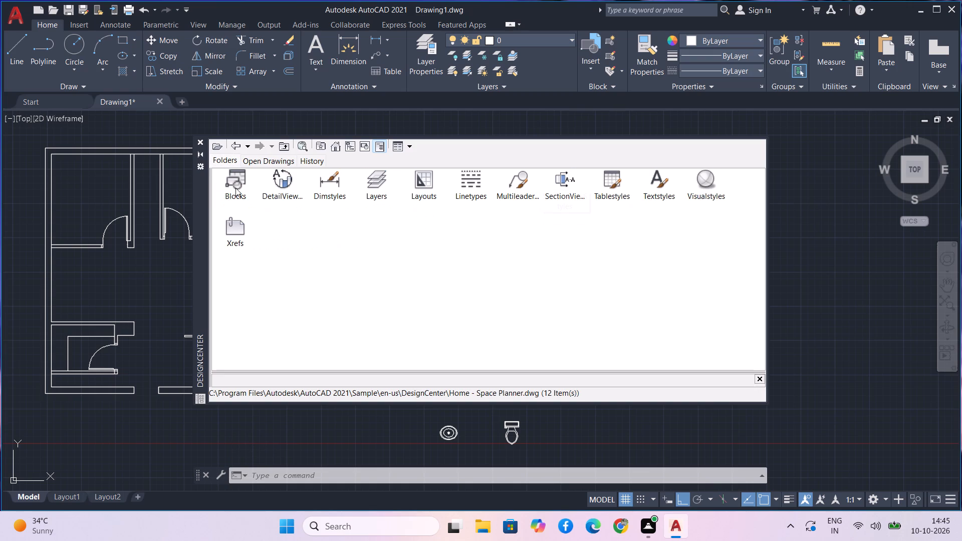
{"action": "double_click", "coordinate": [235, 188]}
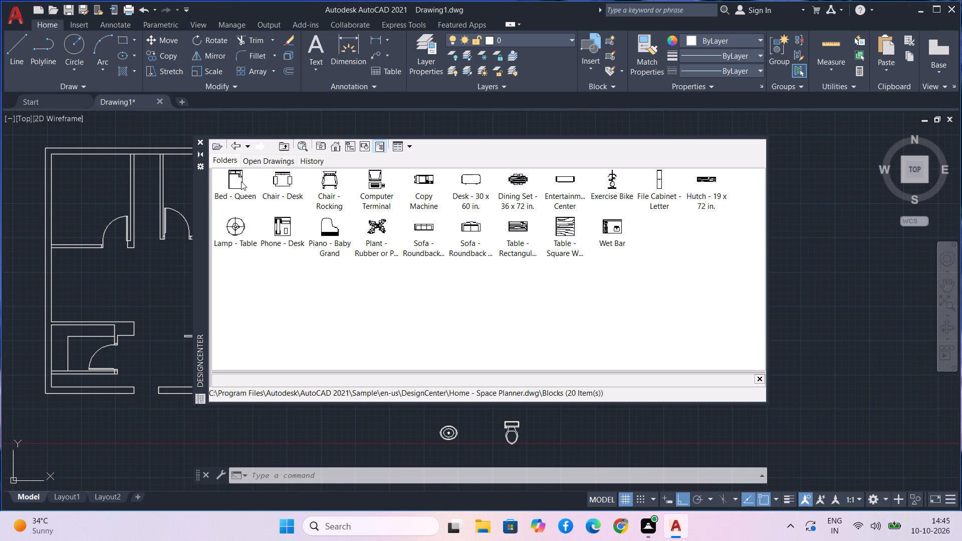
{"action": "left_click_drag", "start_coordinate": [241, 181], "coordinate": [323, 425]}
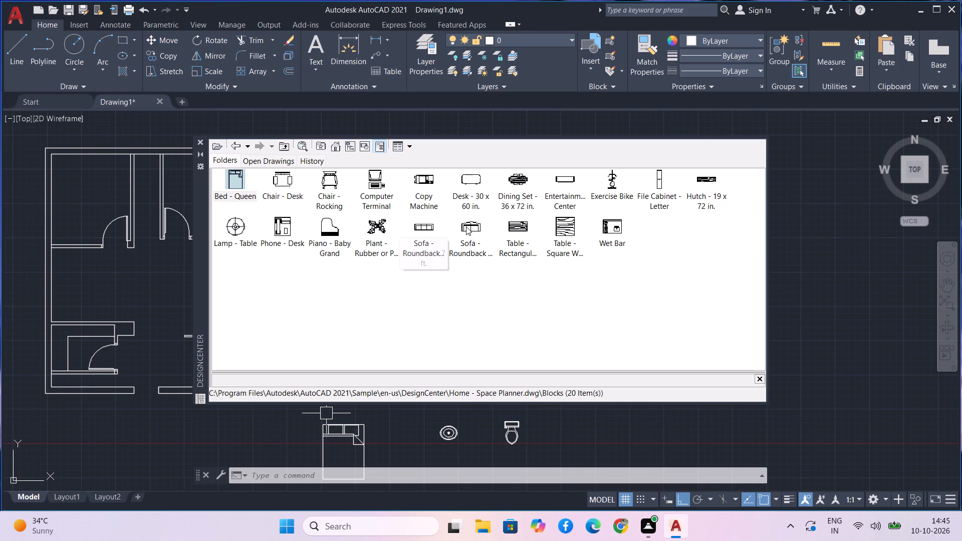
Insert the two Sofa - Roundback blocks and the Dining Set - 36 x 72 in. block outside the plan, and close DesignCenter.
{"action": "left_click_drag", "start_coordinate": [468, 224], "coordinate": [183, 435]}
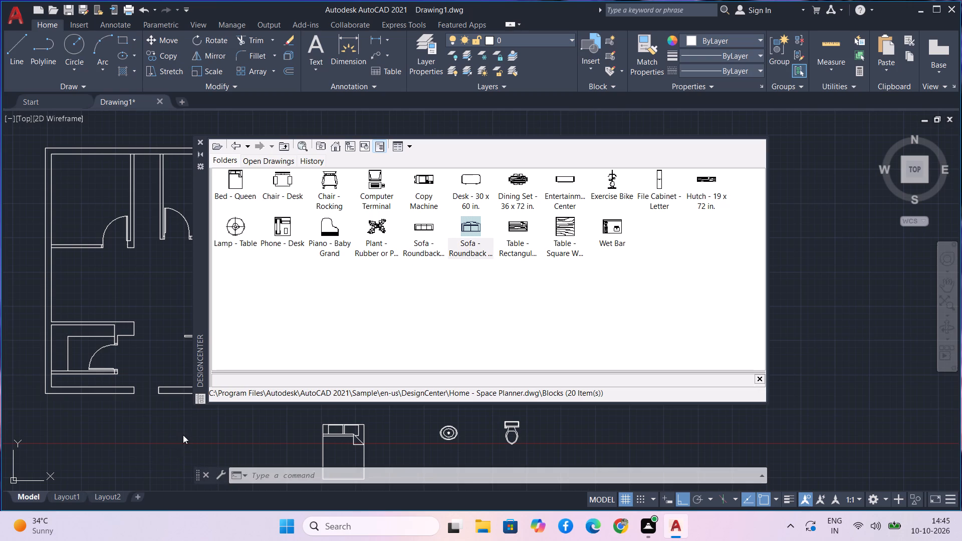
{"action": "left_click_drag", "start_coordinate": [426, 223], "coordinate": [425, 256]}
{"action": "left_click_drag", "start_coordinate": [425, 256], "coordinate": [106, 427]}
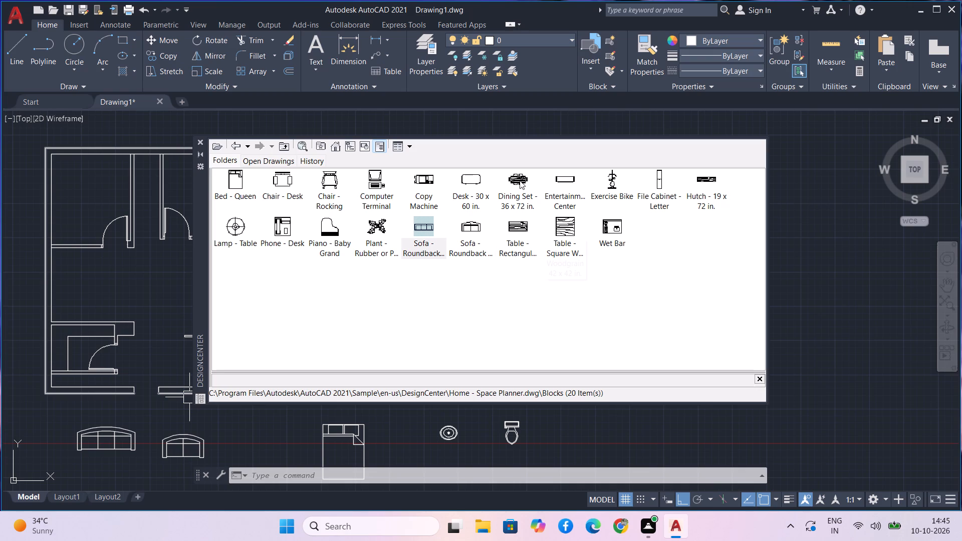
{"action": "left_click_drag", "start_coordinate": [520, 180], "coordinate": [631, 440]}
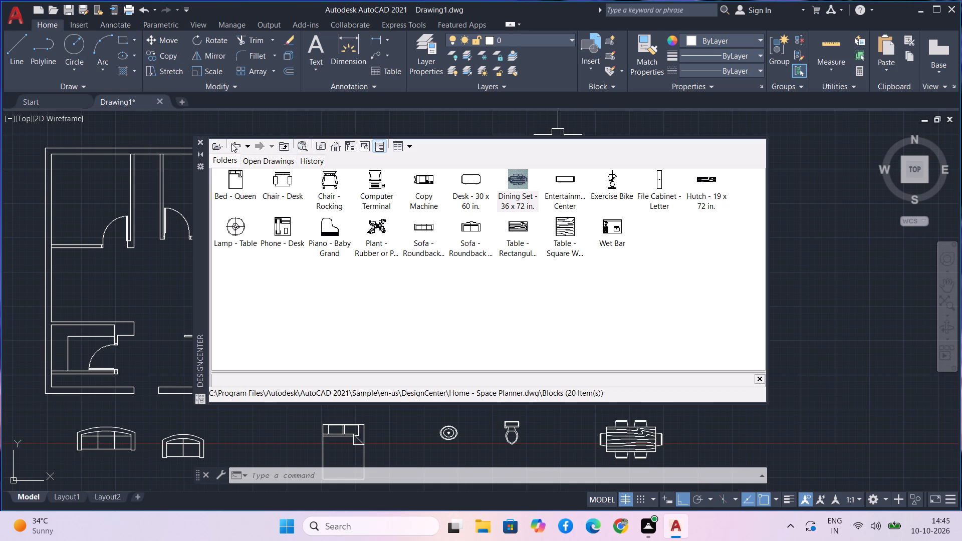
{"action": "left_click", "coordinate": [200, 140]}
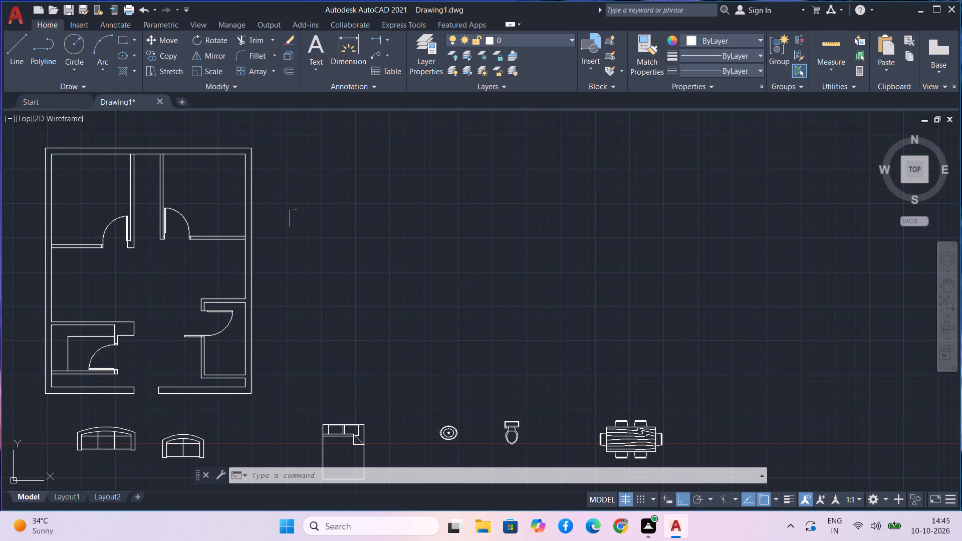
Move the queen bed straight up from its top-left corner to sit beside the upper right part of the plan.
{"action": "scroll", "coordinate": [324, 262], "scroll_direction": "down", "scroll_amount": 1}
{"action": "middle_click_drag", "start_coordinate": [324, 263], "coordinate": [365, 244]}
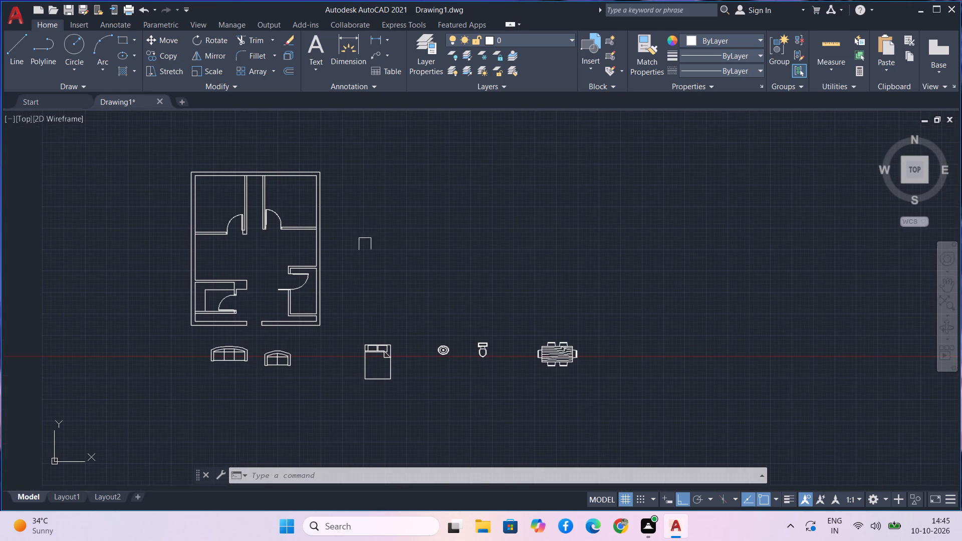
{"action": "left_click", "coordinate": [401, 385]}
{"action": "left_click", "coordinate": [369, 336]}
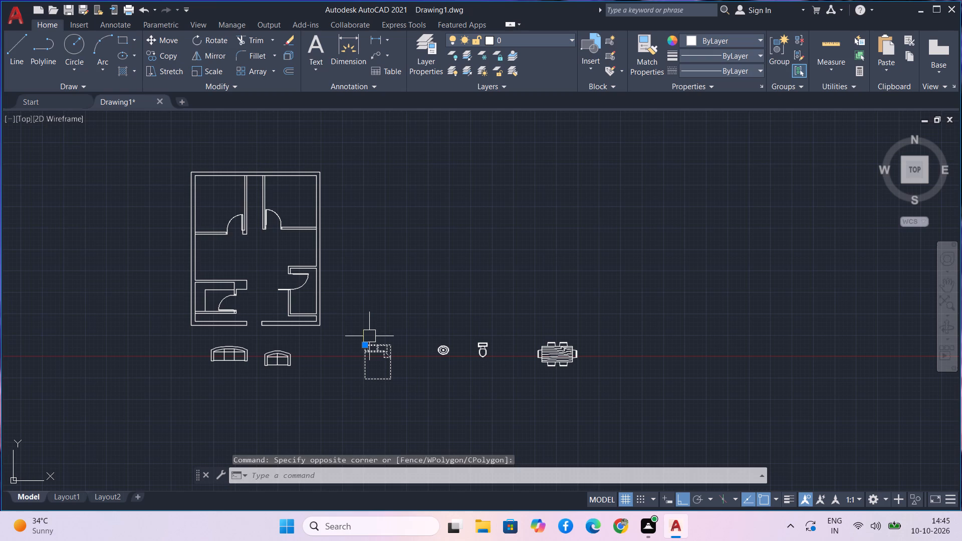
{"action": "key", "text": "c"}
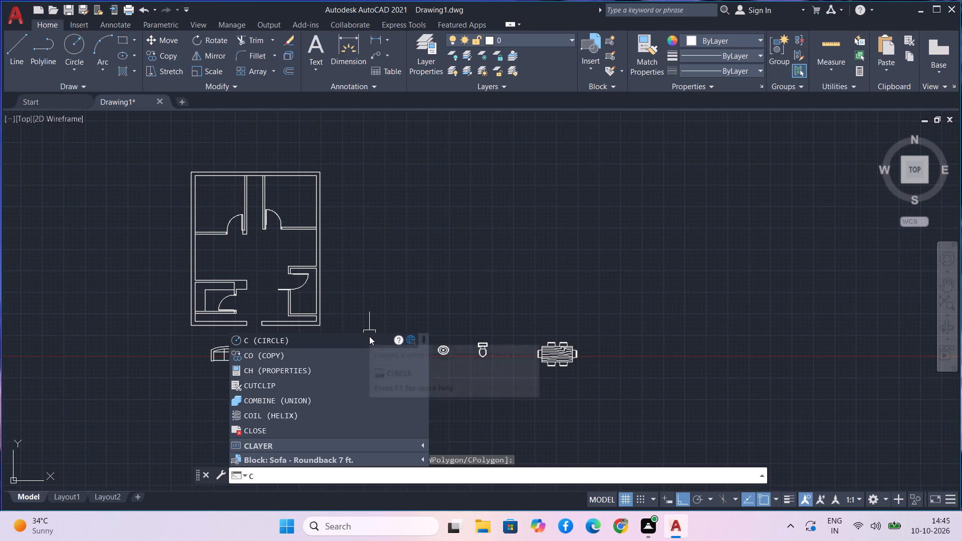
{"action": "key", "text": "BackSpace"}
{"action": "type", "text": "m"}
{"action": "key", "text": "space"}
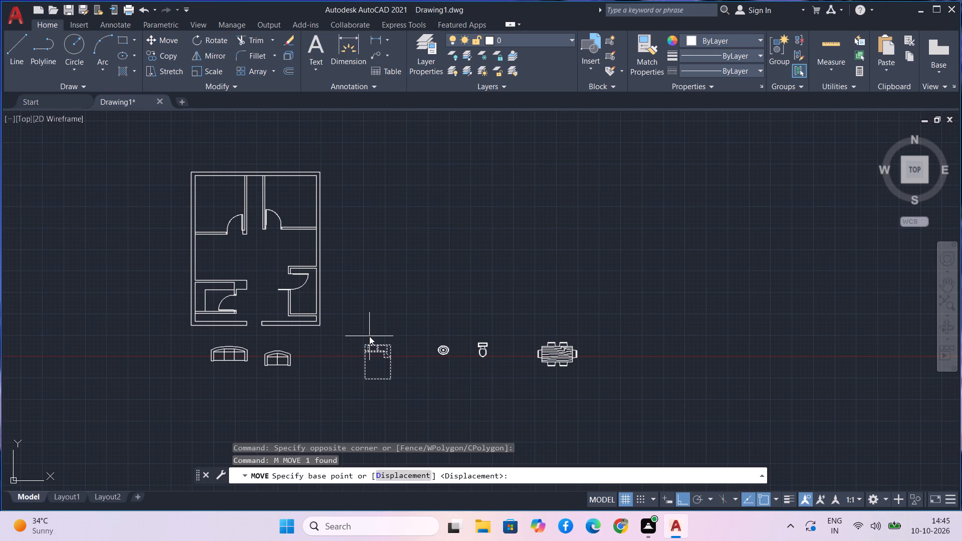
{"action": "scroll", "coordinate": [368, 341], "scroll_direction": "up", "scroll_amount": 3}
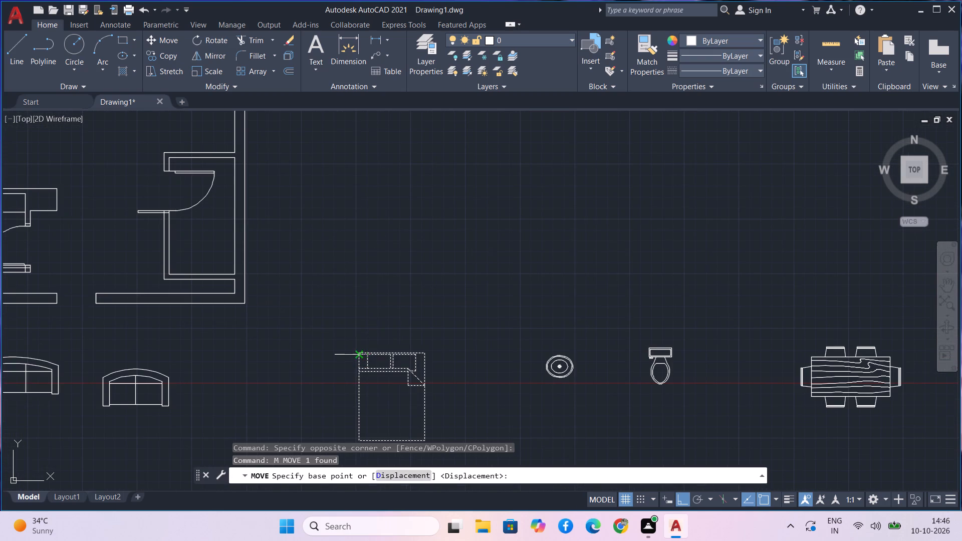
{"action": "left_click", "coordinate": [360, 355]}
{"action": "scroll", "coordinate": [421, 142], "scroll_direction": "down", "scroll_amount": 3}
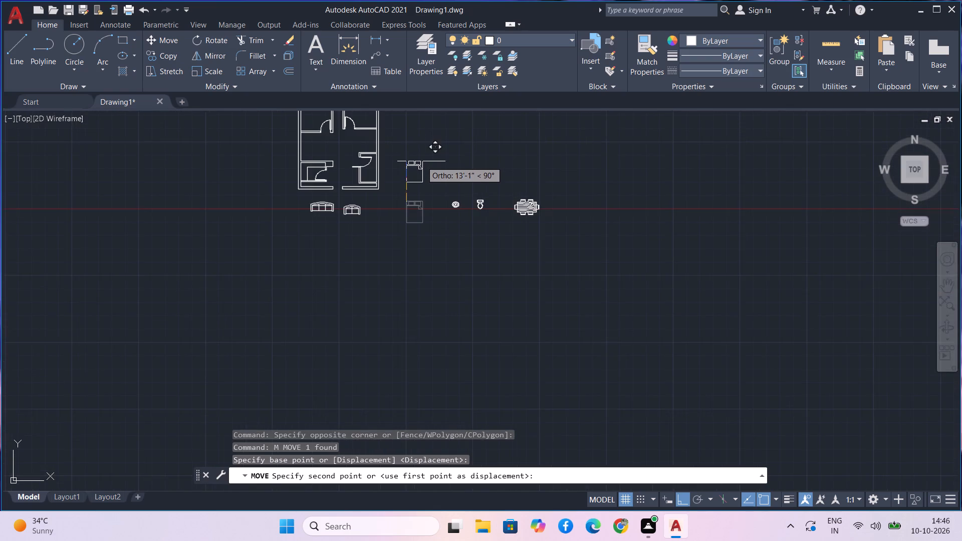
{"action": "middle_click_drag", "start_coordinate": [421, 161], "coordinate": [409, 286]}
{"action": "left_click", "coordinate": [425, 237]}
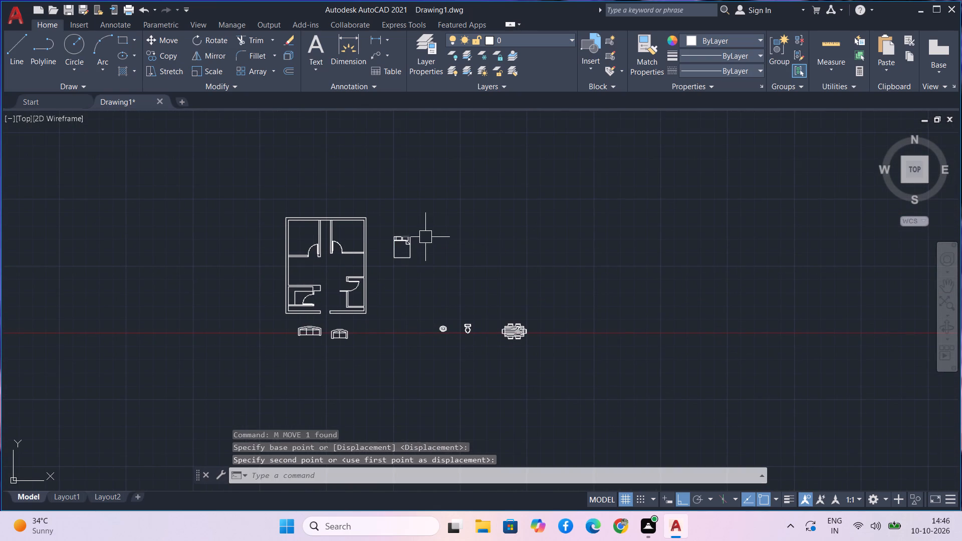
{"action": "key", "text": "Escape"}
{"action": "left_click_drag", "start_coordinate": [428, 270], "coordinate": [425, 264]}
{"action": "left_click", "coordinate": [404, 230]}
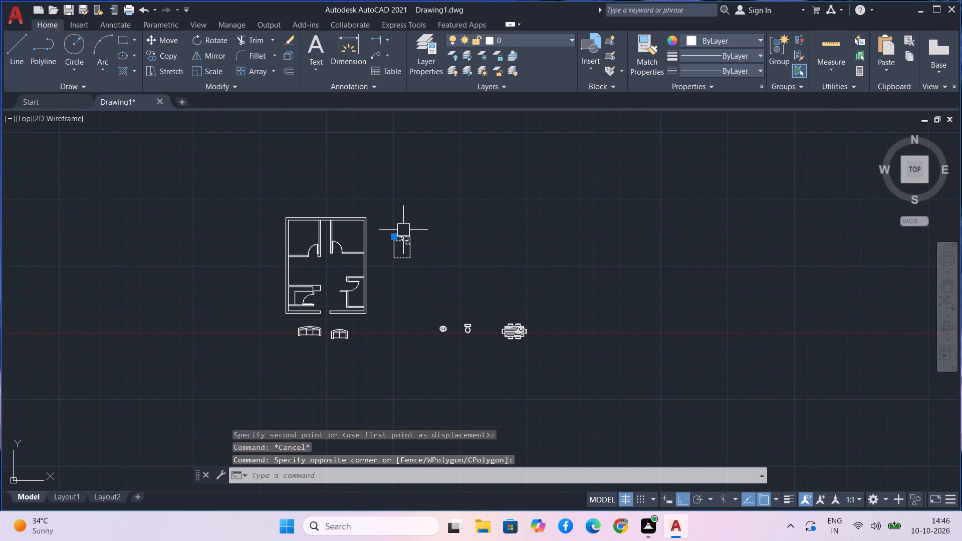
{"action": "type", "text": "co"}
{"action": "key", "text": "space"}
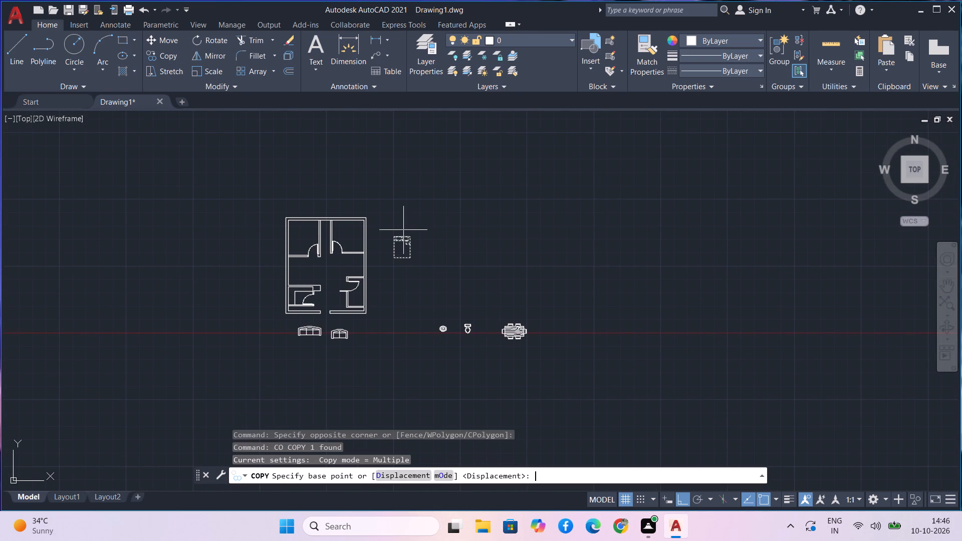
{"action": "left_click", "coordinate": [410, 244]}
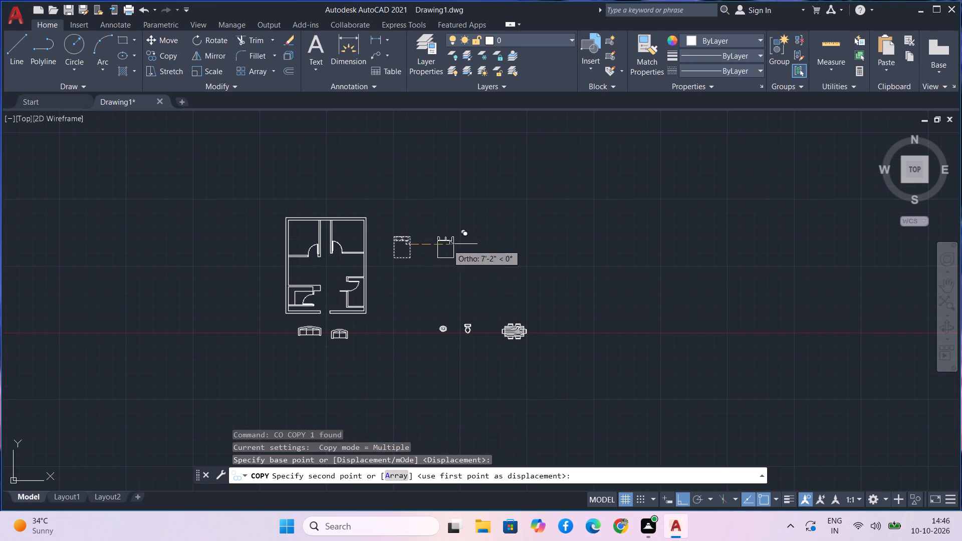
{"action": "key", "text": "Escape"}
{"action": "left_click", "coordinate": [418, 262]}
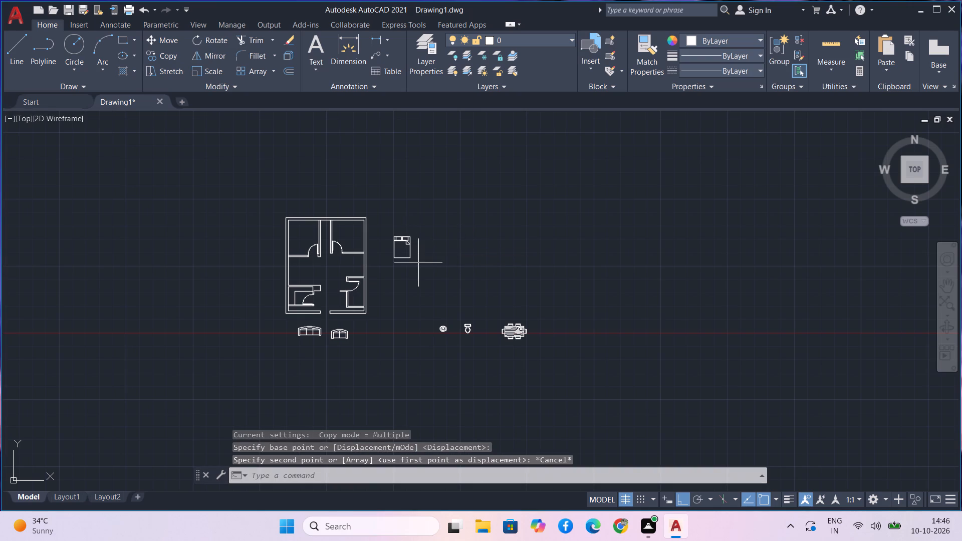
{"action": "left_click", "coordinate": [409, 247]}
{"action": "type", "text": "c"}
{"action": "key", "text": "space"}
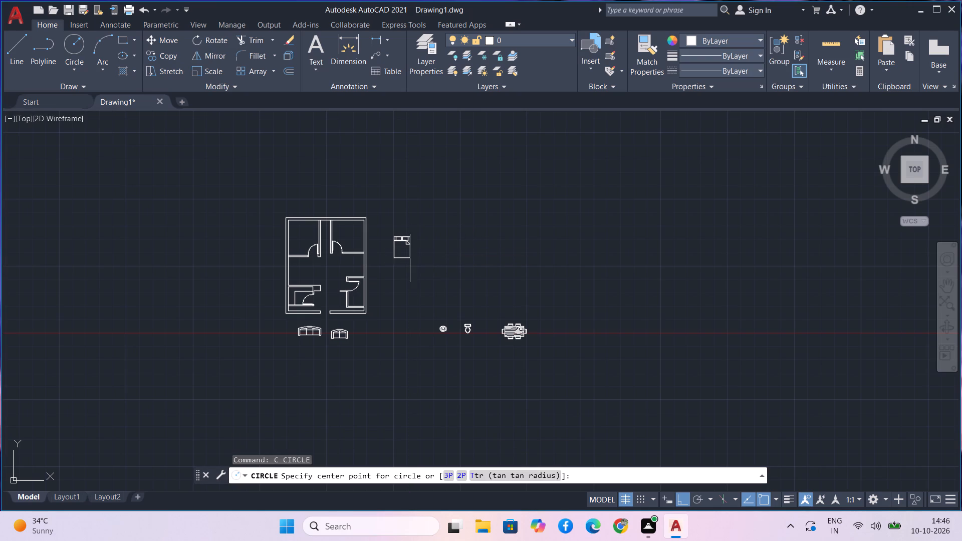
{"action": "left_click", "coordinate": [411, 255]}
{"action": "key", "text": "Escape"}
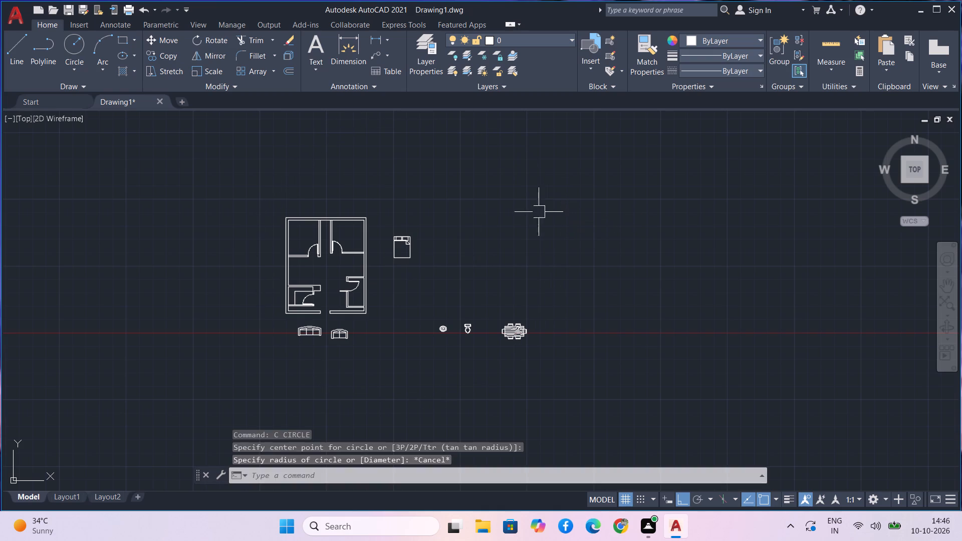
Copy the queen bed horizontally to a free spot farther right, above the dining set.
{"action": "left_click_drag", "start_coordinate": [450, 270], "coordinate": [430, 252]}
{"action": "left_click", "coordinate": [401, 196]}
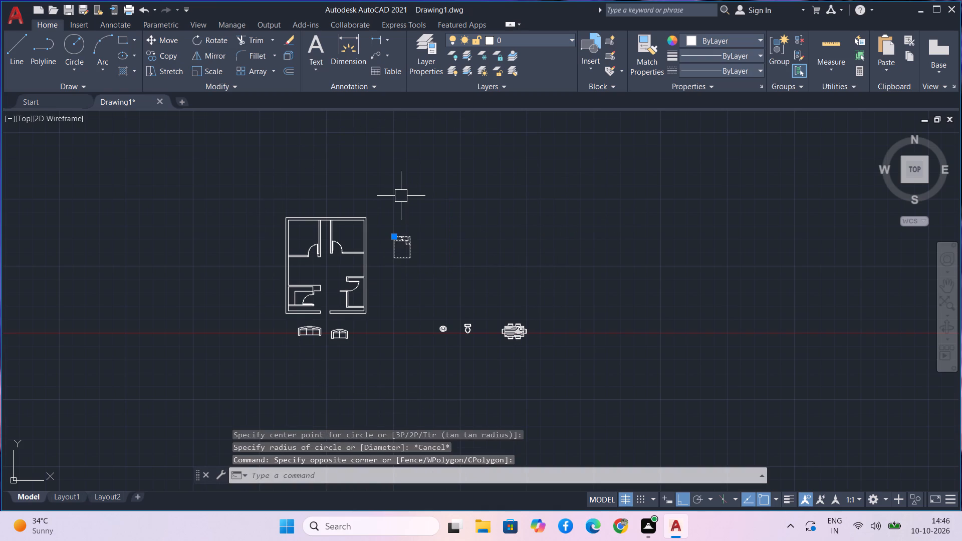
{"action": "type", "text": "co"}
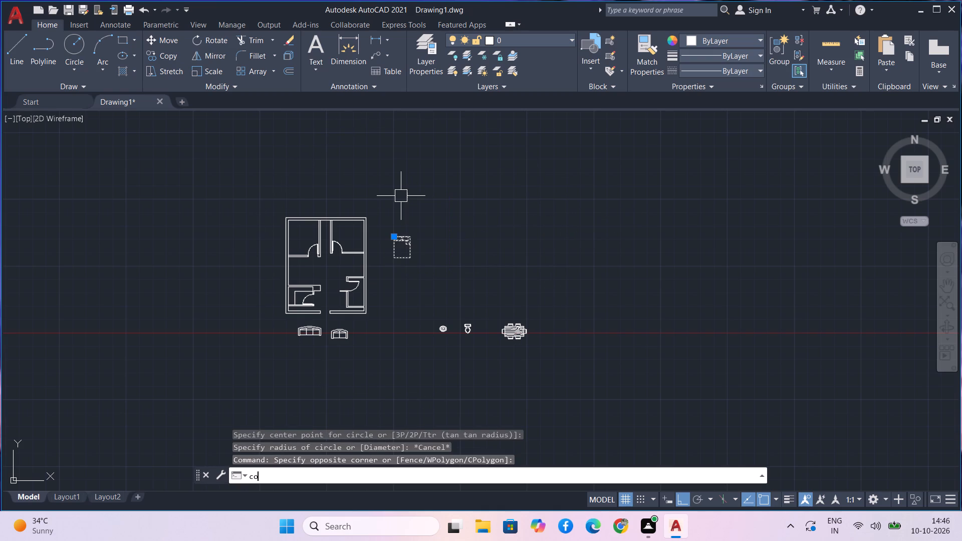
{"action": "key", "text": "space"}
{"action": "left_click", "coordinate": [410, 233]}
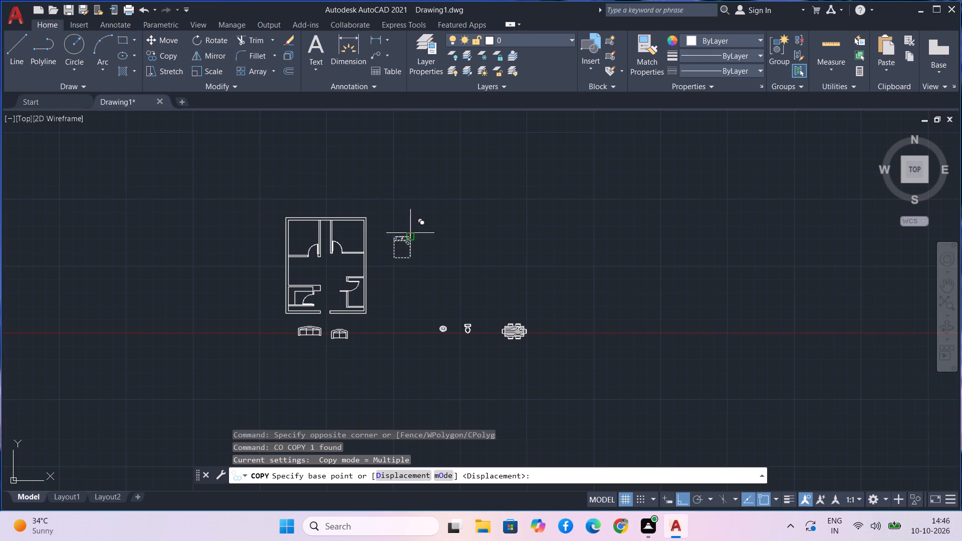
{"action": "left_click", "coordinate": [520, 197]}
{"action": "key", "text": "Escape"}
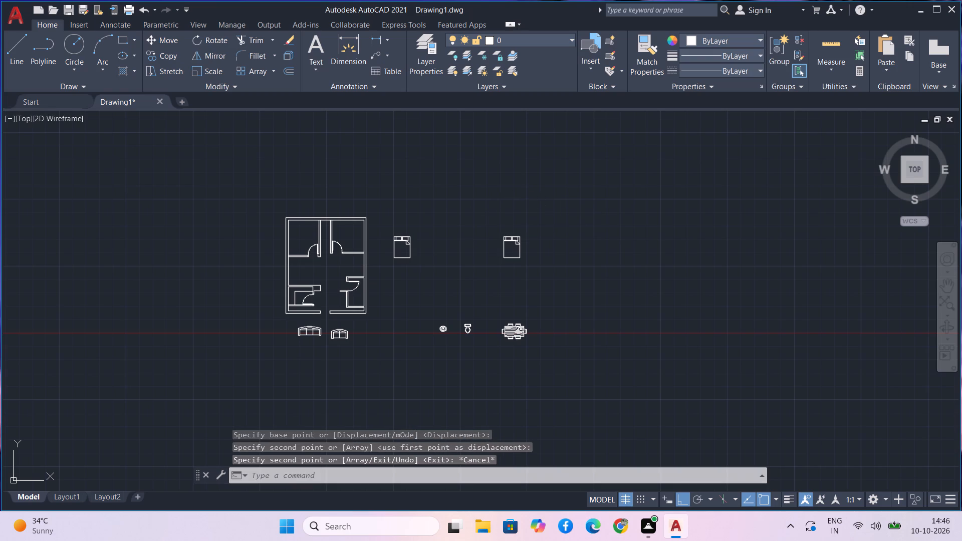
Rotate the copied queen bed above the dining set 270° about its bottom-right corner so its headboard faces right.
{"action": "left_click", "coordinate": [529, 267]}
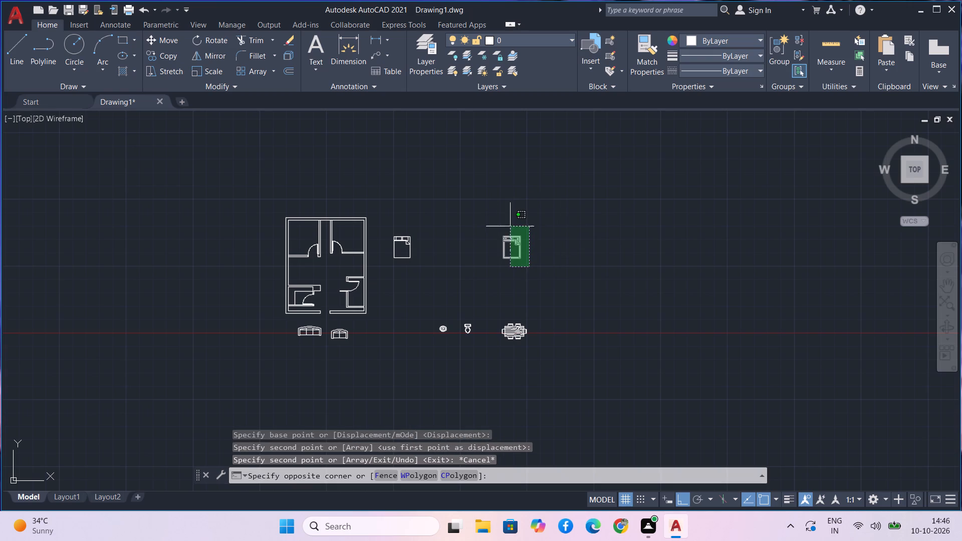
{"action": "left_click", "coordinate": [507, 222]}
{"action": "type", "text": "ro"}
{"action": "key", "text": "space"}
{"action": "left_click", "coordinate": [517, 260]}
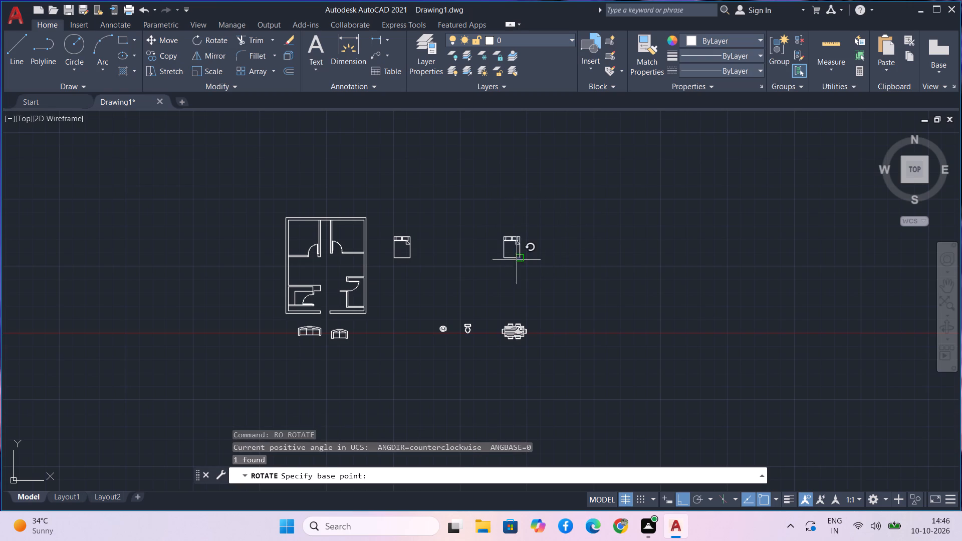
{"action": "left_click", "coordinate": [500, 288]}
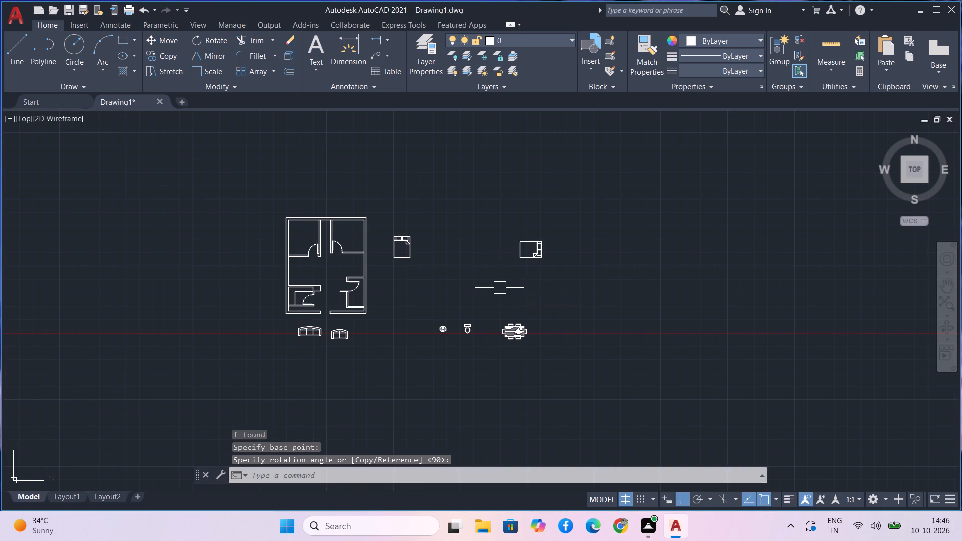
Rotate the queen bed beside the plan 90° about its bottom-right corner so its headboard faces left.
{"action": "left_click", "coordinate": [433, 265]}
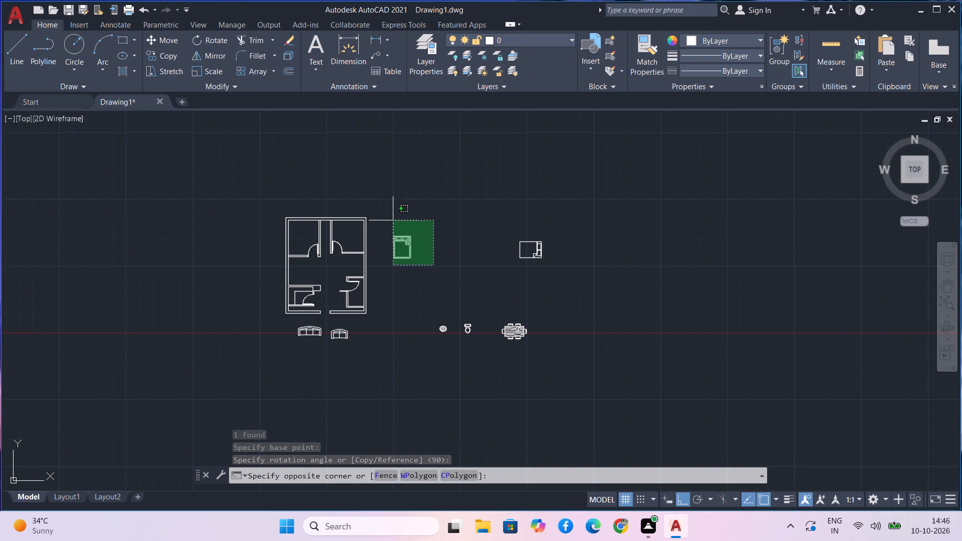
{"action": "left_click", "coordinate": [389, 223]}
{"action": "key", "text": "r"}
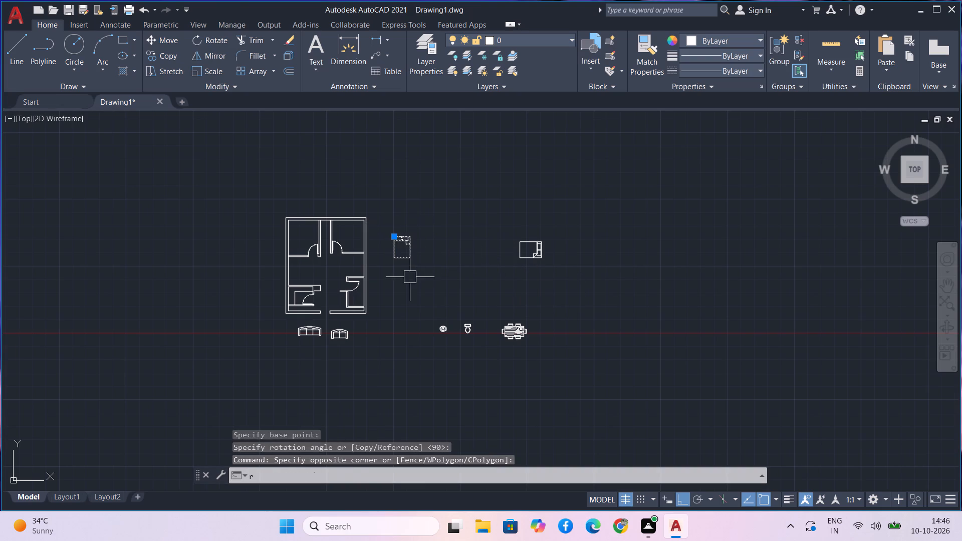
{"action": "key", "text": "o"}
{"action": "key", "text": "space"}
{"action": "scroll", "coordinate": [406, 264], "scroll_direction": "up", "scroll_amount": 1}
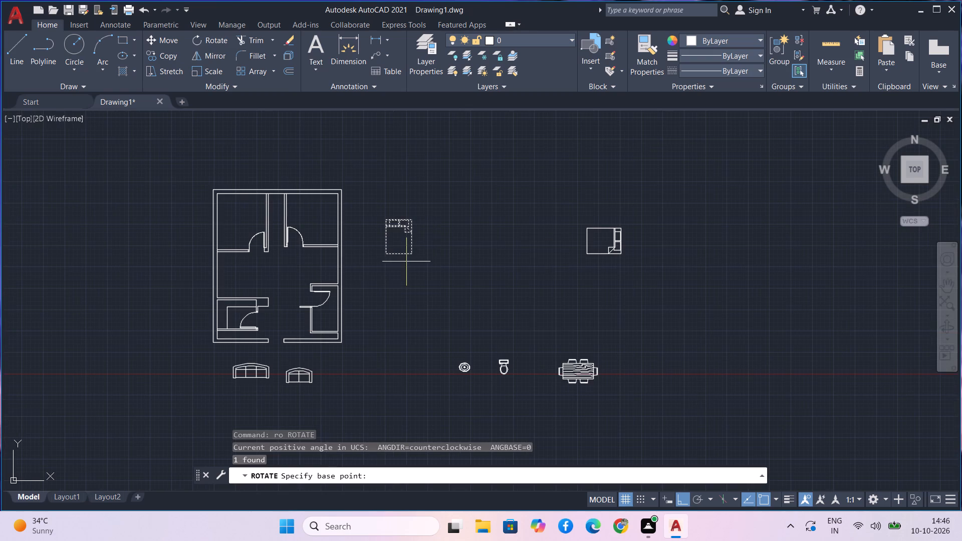
{"action": "left_click", "coordinate": [415, 253]}
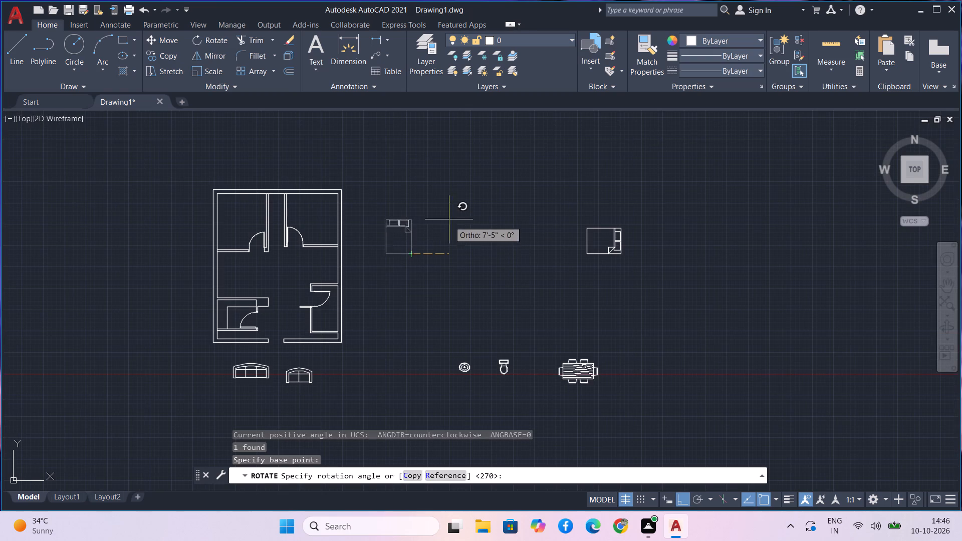
{"action": "left_click", "coordinate": [447, 202]}
Scale the left-facing bed down to about three quarters of its size from its bottom-right corner.
{"action": "left_click_drag", "start_coordinate": [436, 296], "coordinate": [429, 287]}
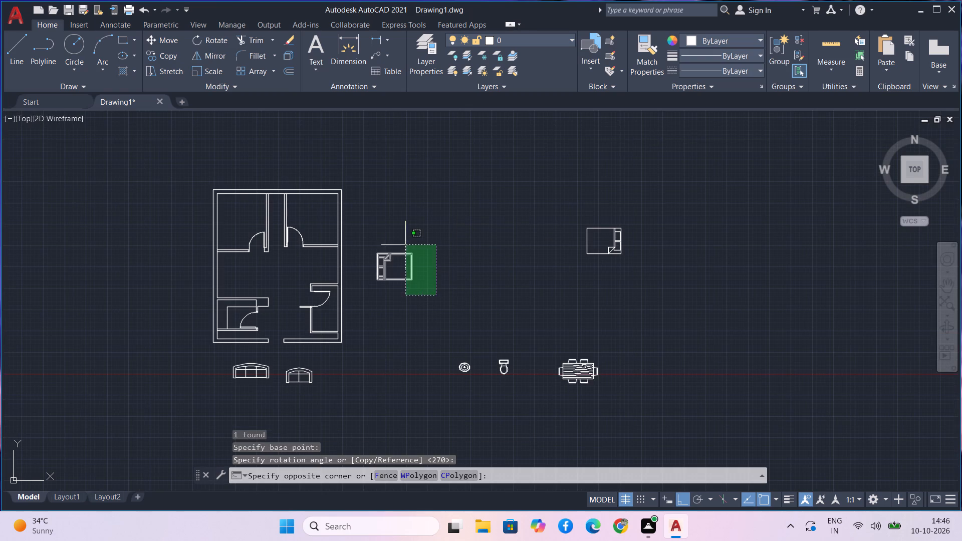
{"action": "left_click", "coordinate": [401, 223]}
{"action": "type", "text": "sc"}
{"action": "key", "text": "space"}
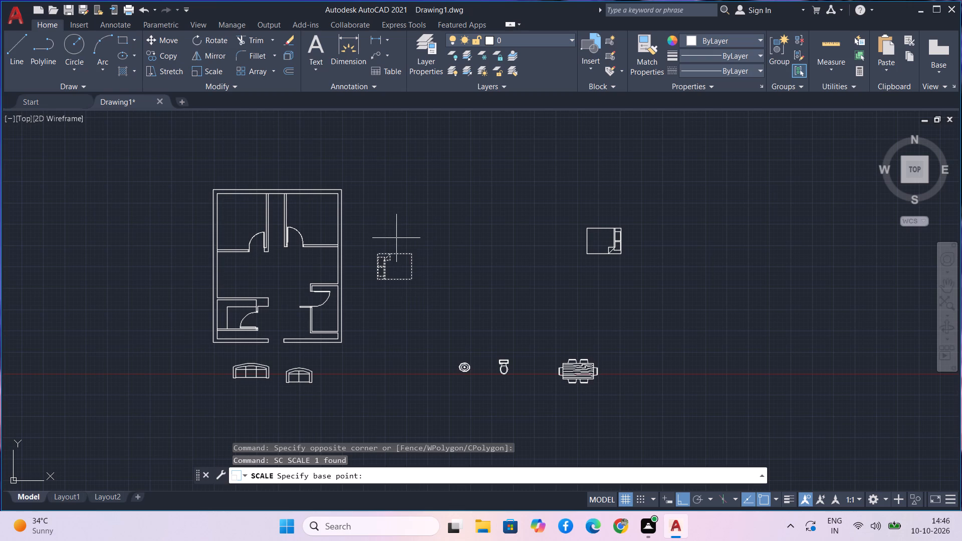
{"action": "scroll", "coordinate": [406, 267], "scroll_direction": "up", "scroll_amount": 3}
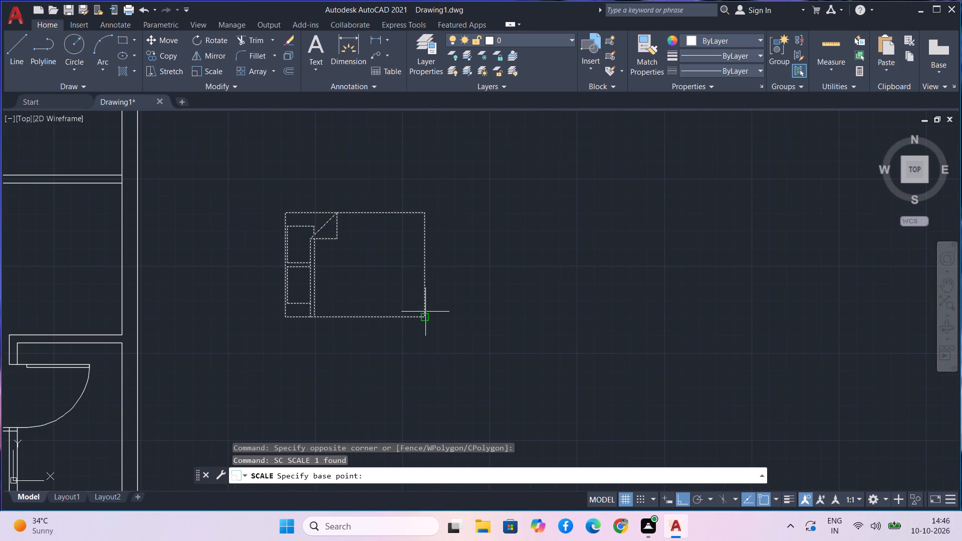
{"action": "left_click", "coordinate": [425, 312]}
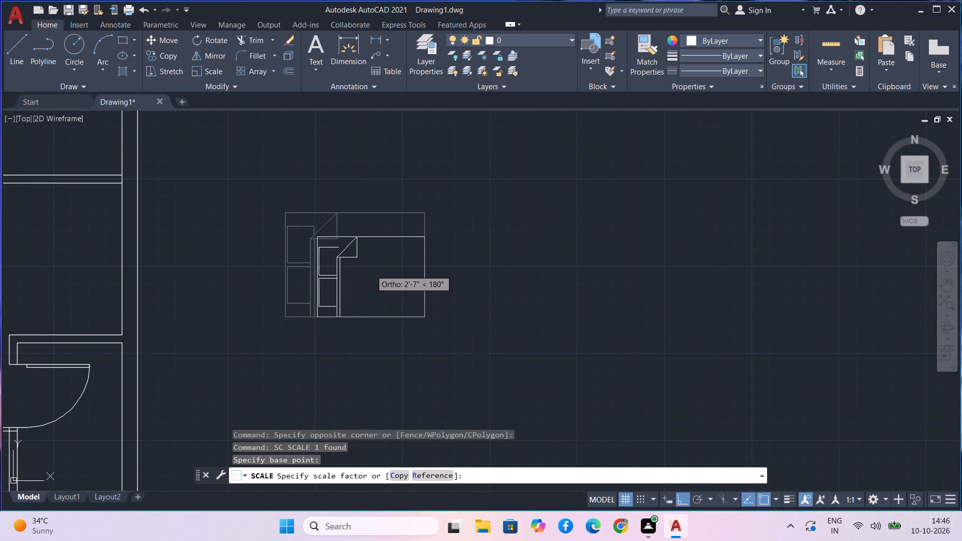
{"action": "left_click", "coordinate": [371, 270]}
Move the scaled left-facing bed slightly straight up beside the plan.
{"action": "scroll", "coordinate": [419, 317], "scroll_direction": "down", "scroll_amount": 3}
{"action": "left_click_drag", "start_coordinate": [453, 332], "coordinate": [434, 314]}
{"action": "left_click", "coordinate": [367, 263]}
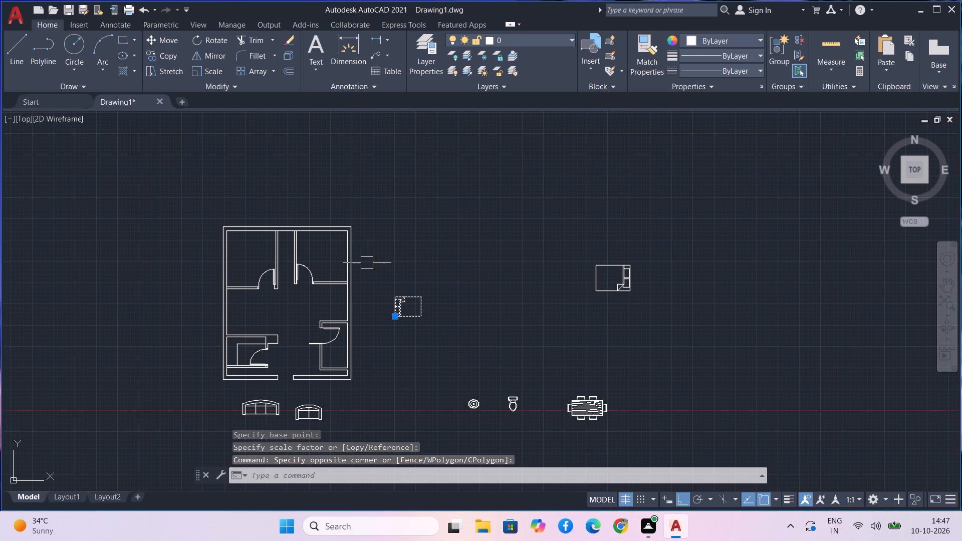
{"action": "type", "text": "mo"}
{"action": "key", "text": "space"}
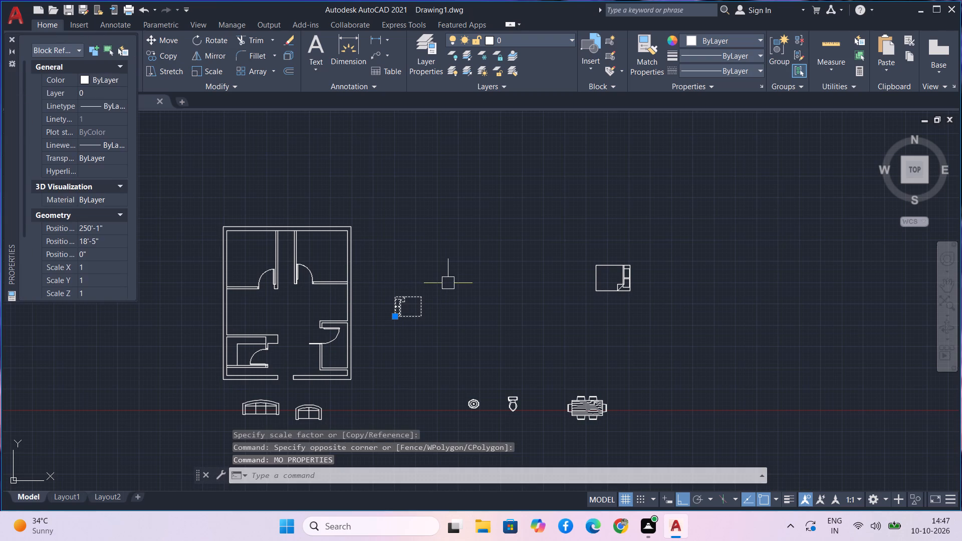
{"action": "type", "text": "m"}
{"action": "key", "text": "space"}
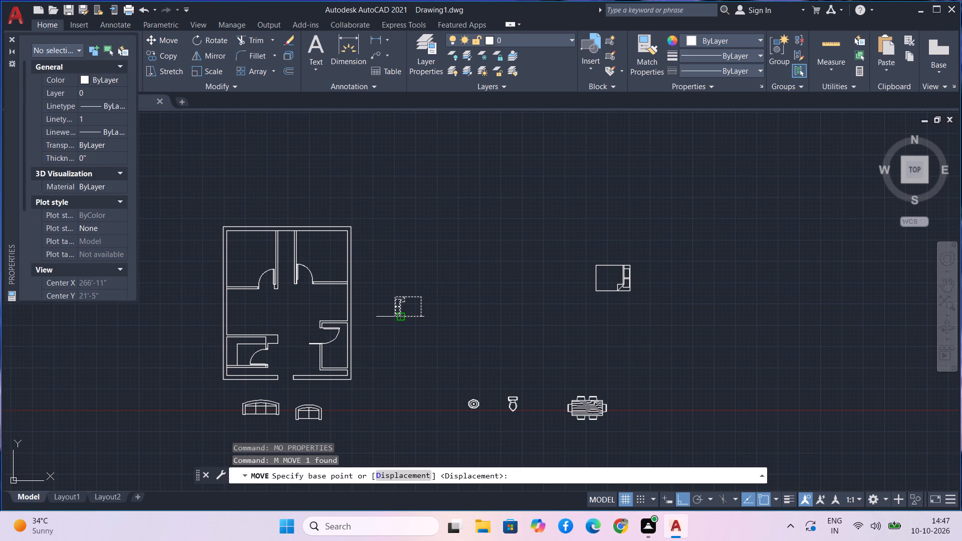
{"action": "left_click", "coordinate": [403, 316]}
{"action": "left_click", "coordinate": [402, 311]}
Move the left-facing bed with Ortho off into the upper-left bedroom, headboard against the left wall, and close the Properties palette.
{"action": "left_click", "coordinate": [419, 319]}
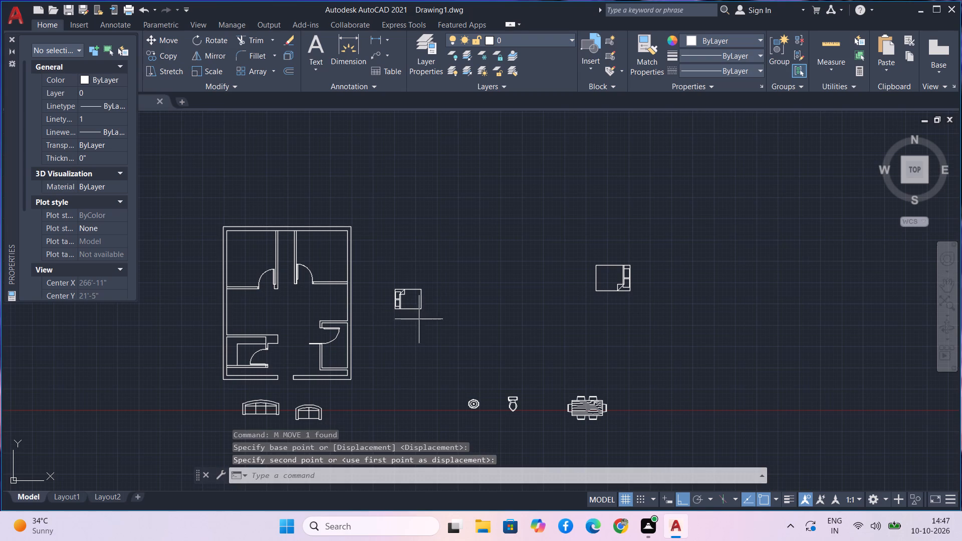
{"action": "left_click", "coordinate": [410, 293]}
{"action": "type", "text": "m"}
{"action": "key", "text": "space"}
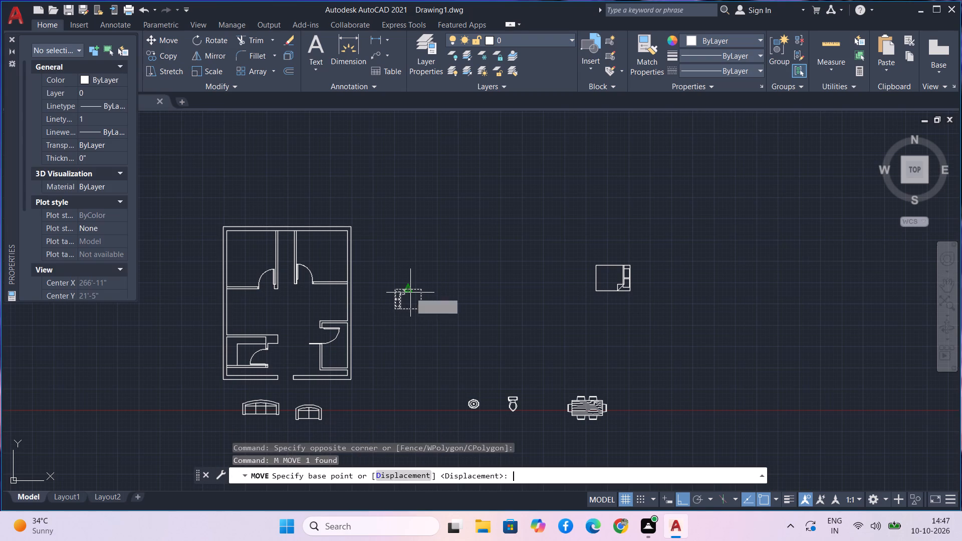
{"action": "left_click", "coordinate": [423, 308]}
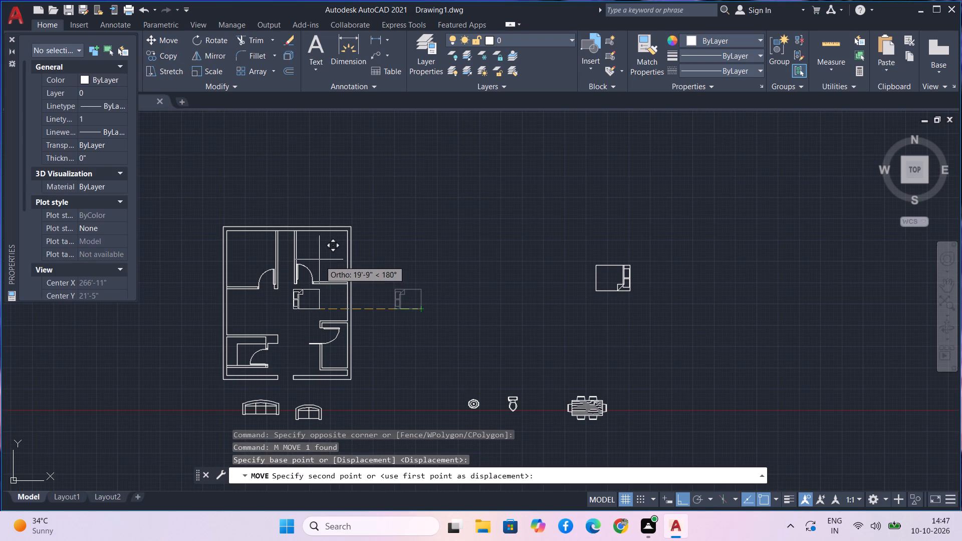
{"action": "key", "text": "F8"}
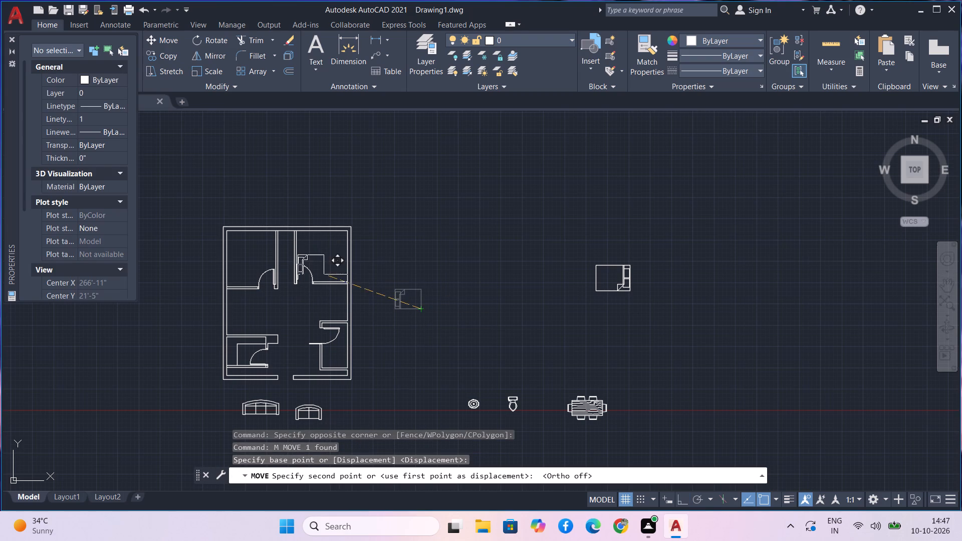
{"action": "scroll", "coordinate": [256, 252], "scroll_direction": "up", "scroll_amount": 2}
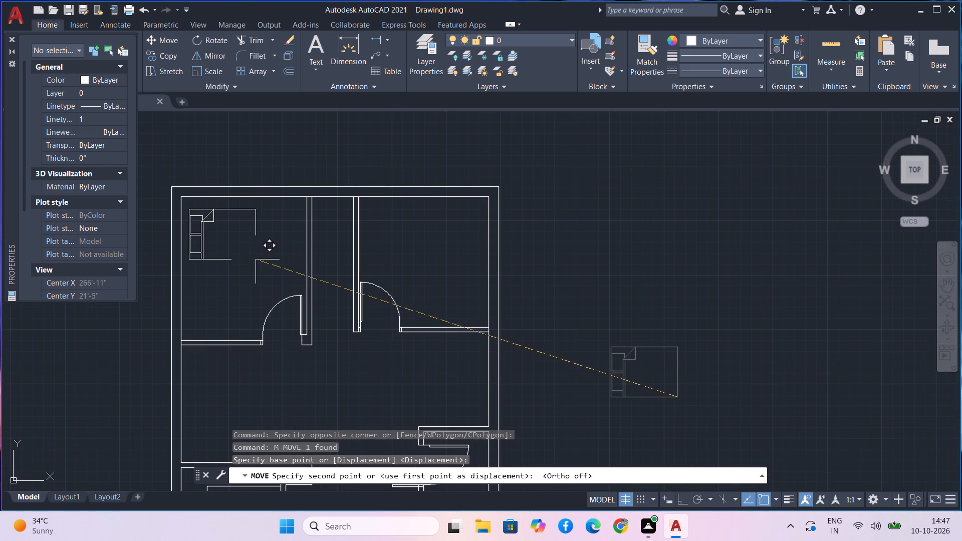
{"action": "scroll", "coordinate": [256, 258], "scroll_direction": "up", "scroll_amount": 1}
{"action": "middle_click_drag", "start_coordinate": [256, 258], "coordinate": [287, 286]}
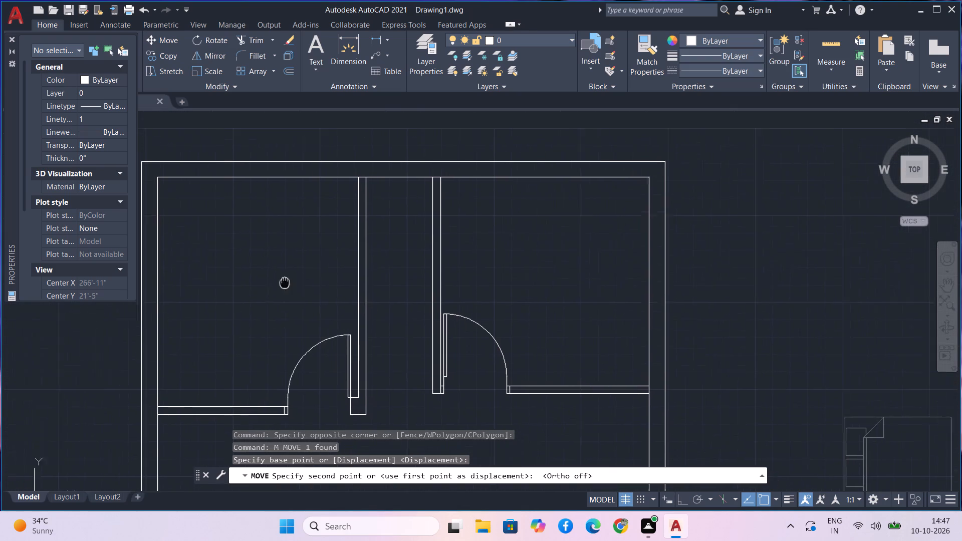
{"action": "middle_click_drag", "start_coordinate": [287, 286], "coordinate": [288, 286]}
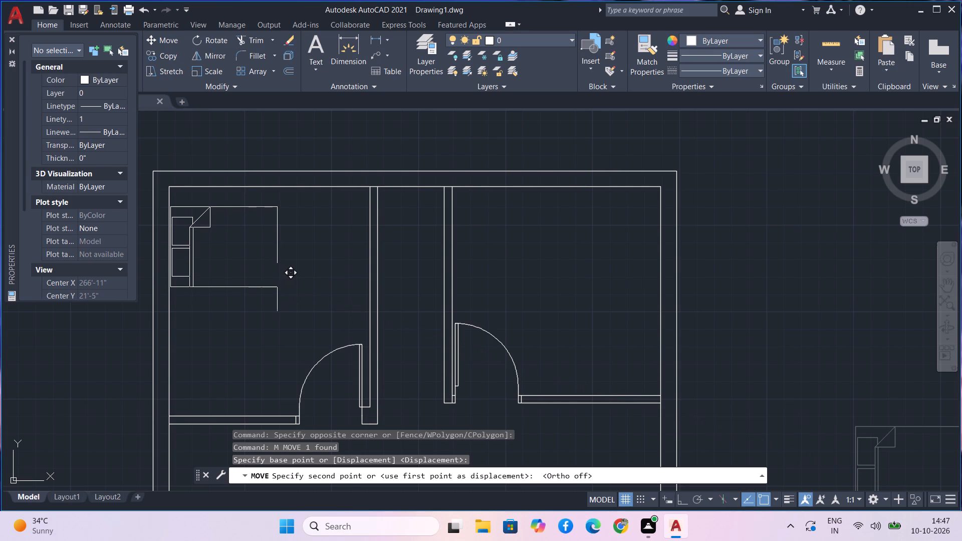
{"action": "left_click", "coordinate": [276, 287]}
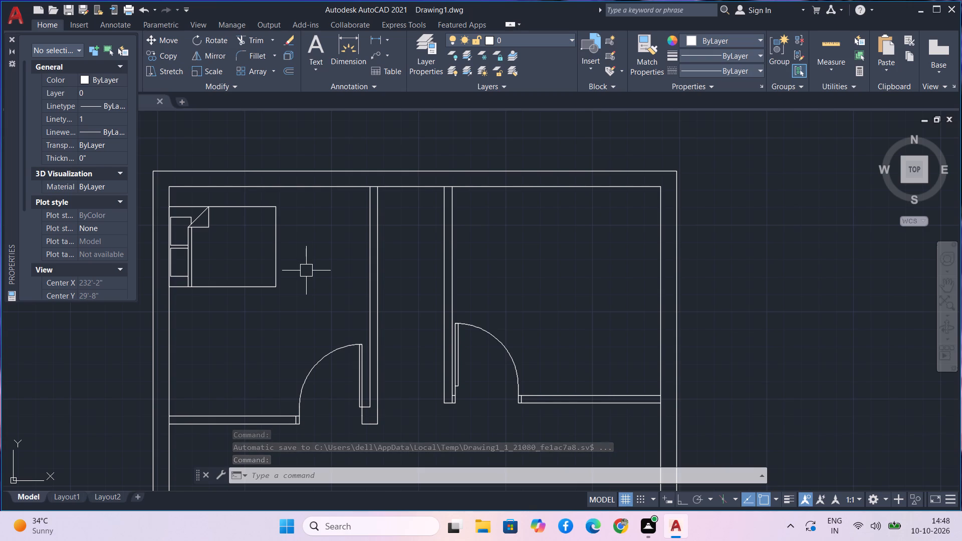
{"action": "key", "text": "Escape"}
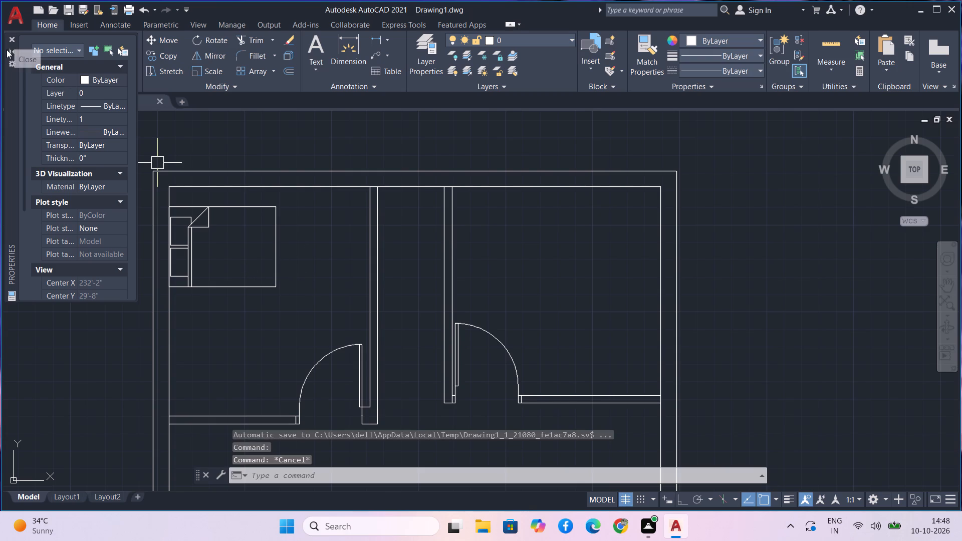
{"action": "left_click", "coordinate": [13, 38]}
Scale the right-facing bed outside the plan down to about three quarters of its size from its bottom-left corner.
{"action": "scroll", "coordinate": [50, 116], "scroll_direction": "down", "scroll_amount": 1}
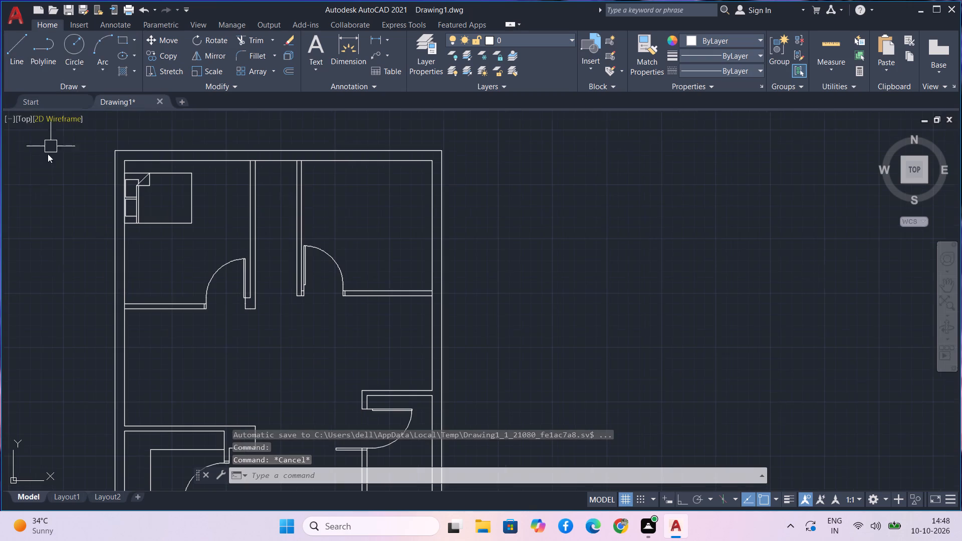
{"action": "scroll", "coordinate": [48, 240], "scroll_direction": "down", "scroll_amount": 1}
{"action": "middle_click_drag", "start_coordinate": [48, 241], "coordinate": [29, 160]}
{"action": "middle_click", "coordinate": [29, 160]}
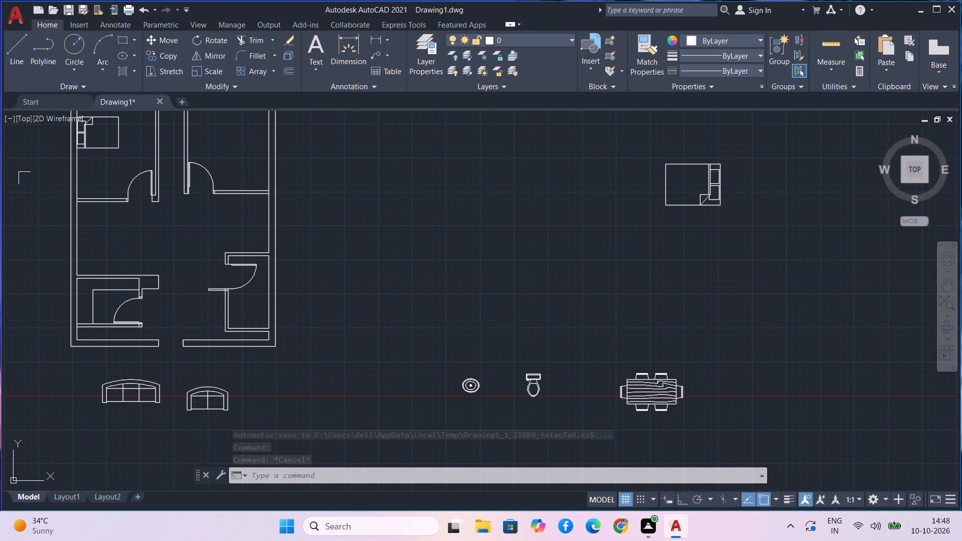
{"action": "middle_click_drag", "start_coordinate": [442, 231], "coordinate": [379, 275]}
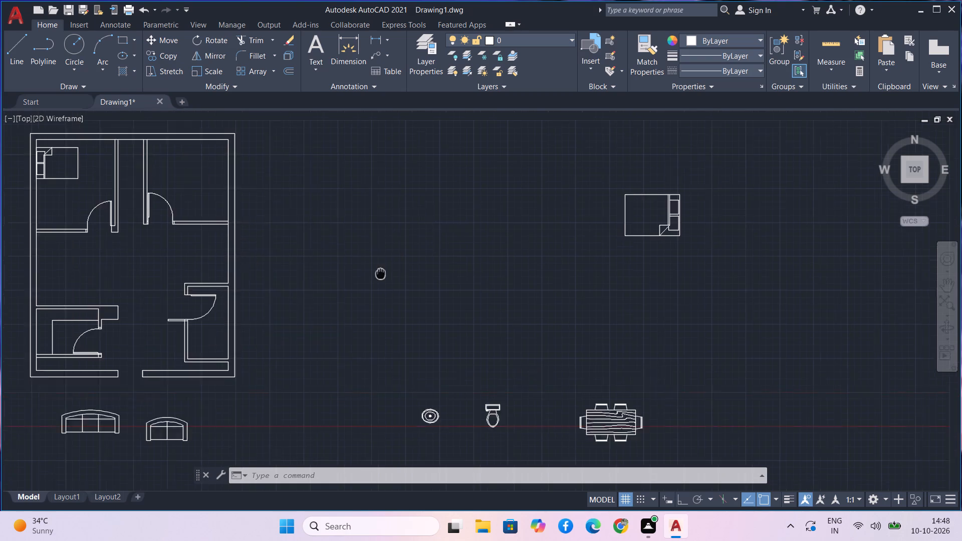
{"action": "middle_click_drag", "start_coordinate": [379, 275], "coordinate": [325, 302]}
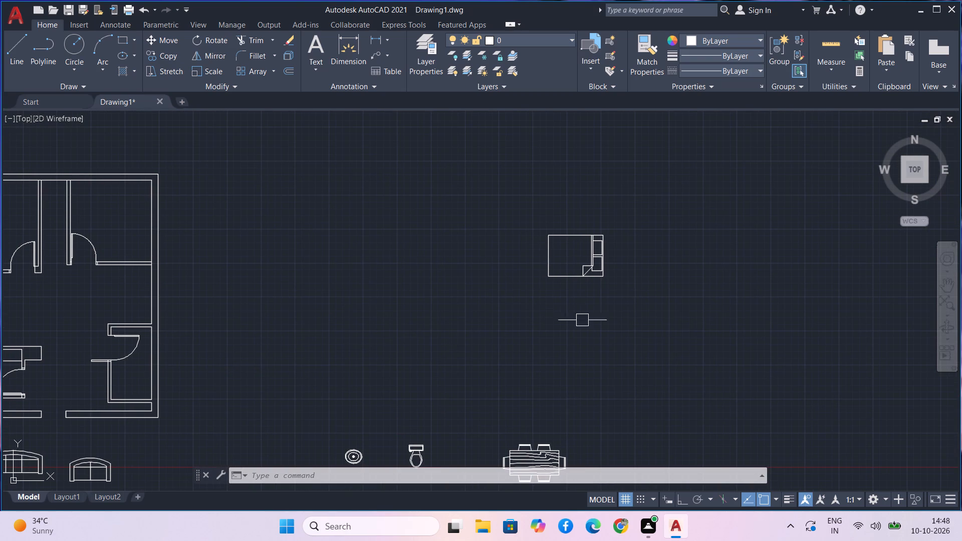
{"action": "left_click", "coordinate": [617, 310]}
{"action": "left_click_drag", "start_coordinate": [552, 219], "coordinate": [545, 215]}
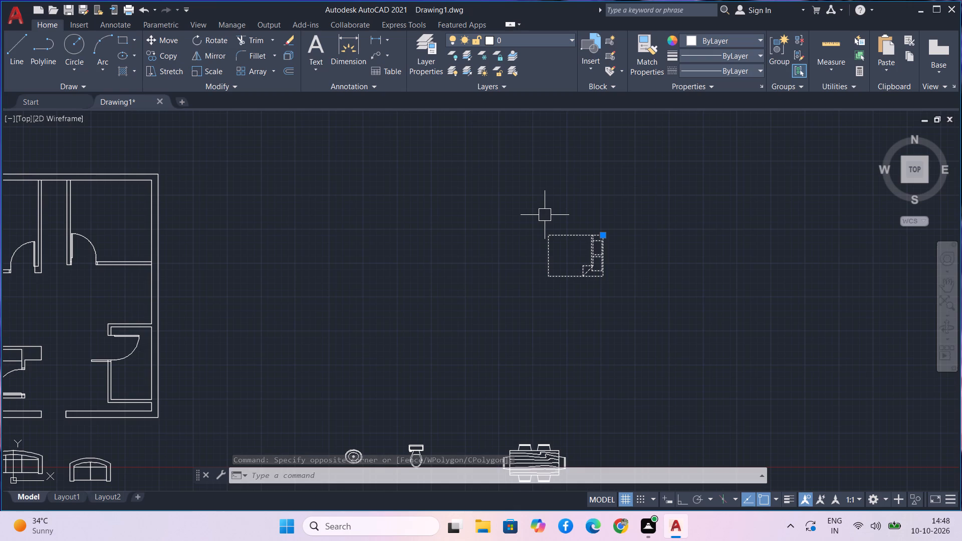
{"action": "type", "text": "sc"}
{"action": "key", "text": "space"}
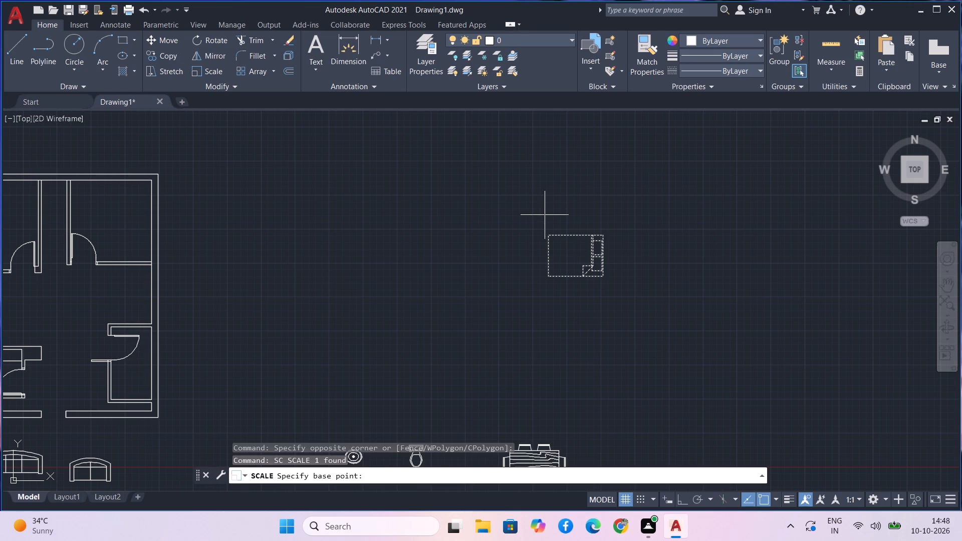
{"action": "left_click", "coordinate": [550, 278]}
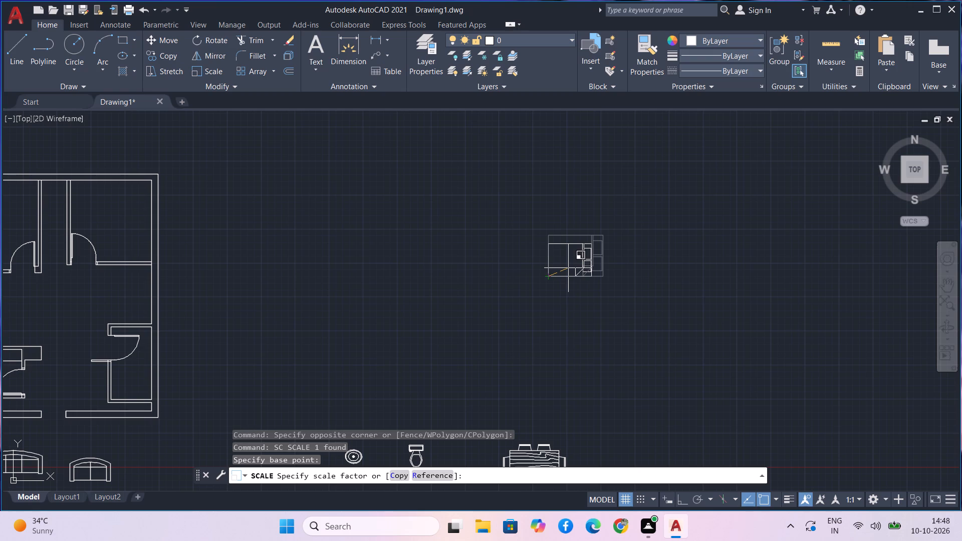
{"action": "left_click", "coordinate": [568, 268]}
Move the right-facing bed from its top-left corner into the upper-right bedroom, with its headboard against the right wall.
{"action": "left_click_drag", "start_coordinate": [626, 315], "coordinate": [617, 310]}
{"action": "left_click", "coordinate": [534, 235]}
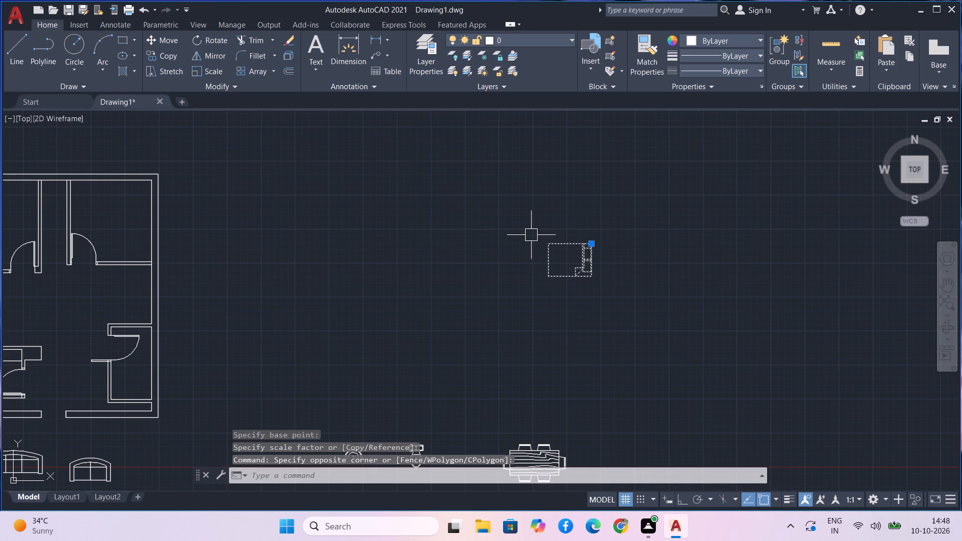
{"action": "type", "text": "m"}
{"action": "key", "text": "space"}
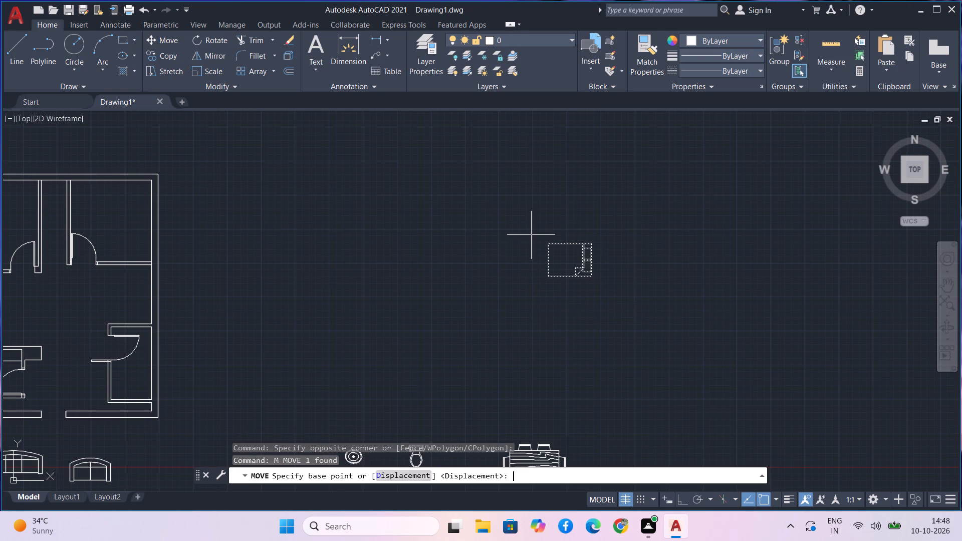
{"action": "left_click", "coordinate": [550, 247]}
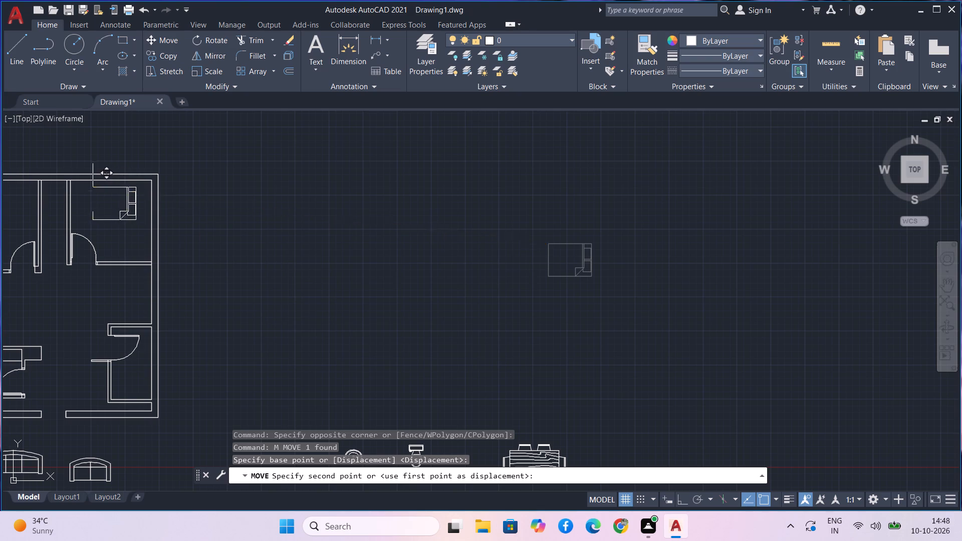
{"action": "scroll", "coordinate": [98, 192], "scroll_direction": "up", "scroll_amount": 2}
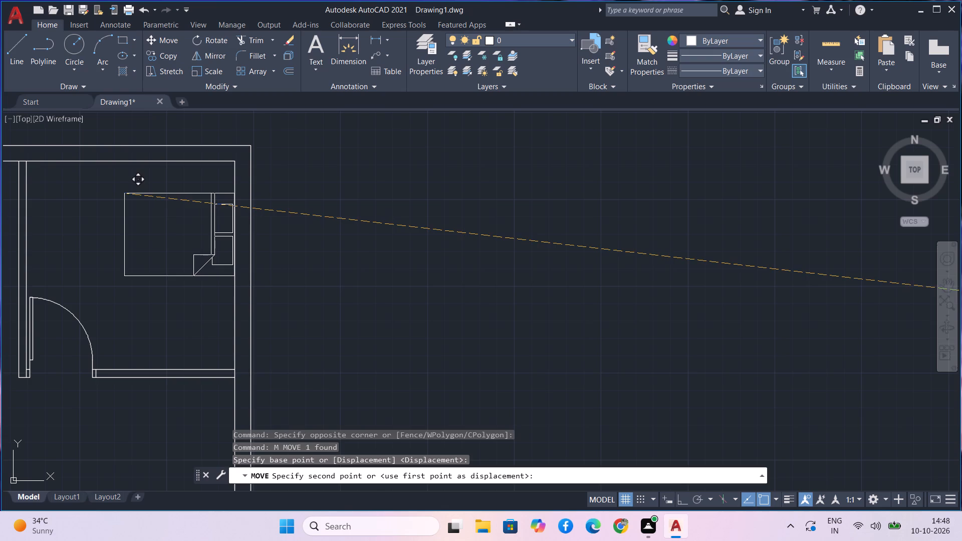
{"action": "left_click", "coordinate": [124, 193]}
{"action": "scroll", "coordinate": [315, 213], "scroll_direction": "down", "scroll_amount": 1}
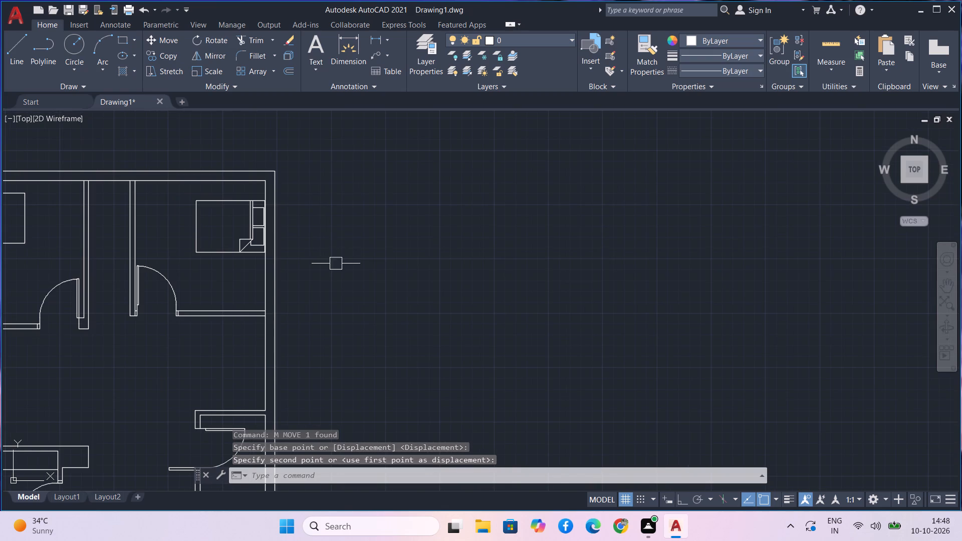
Move the three-seat and two-seat sofas together from below the plan to the empty area beside its right wall.
{"action": "key", "text": "Escape"}
{"action": "scroll", "coordinate": [336, 263], "scroll_direction": "down", "scroll_amount": 1}
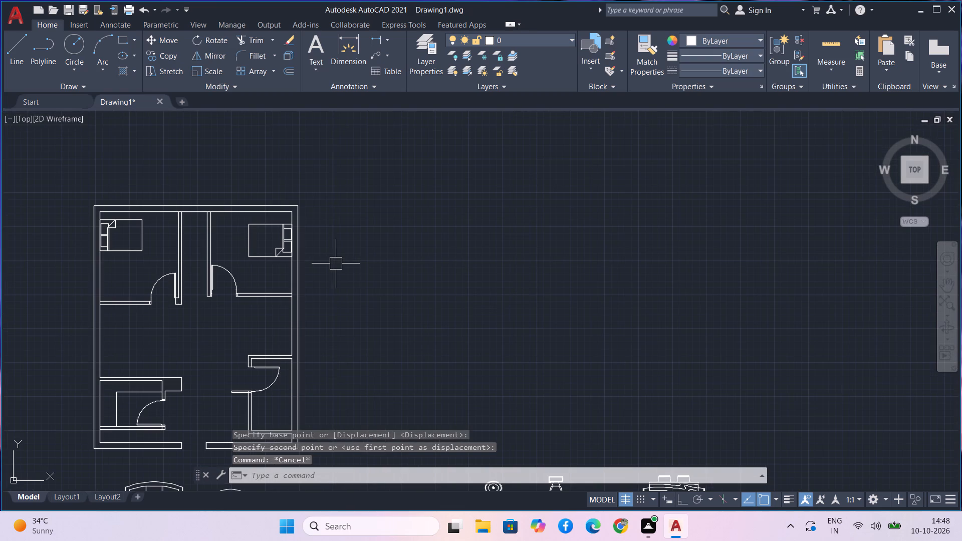
{"action": "scroll", "coordinate": [336, 263], "scroll_direction": "down", "scroll_amount": 1}
{"action": "middle_click_drag", "start_coordinate": [346, 304], "coordinate": [322, 227]}
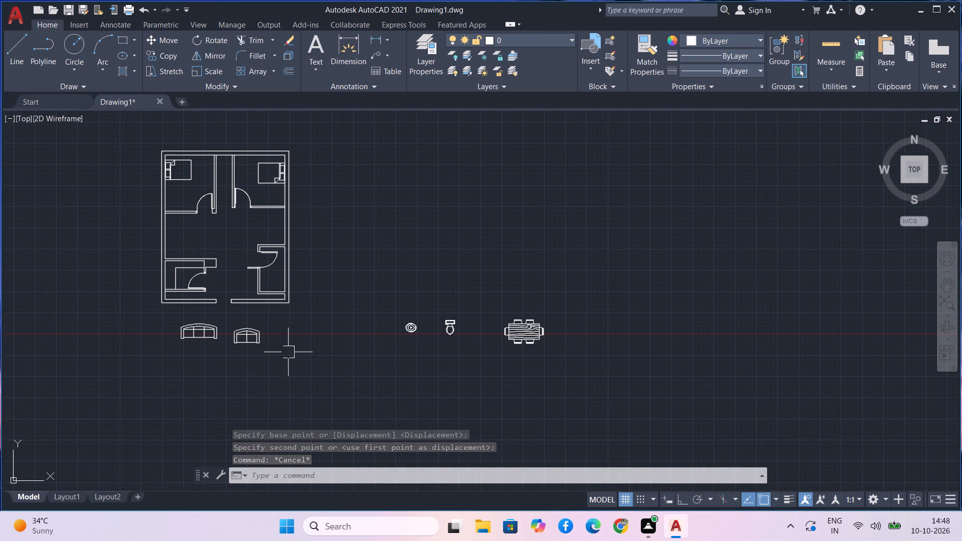
{"action": "left_click", "coordinate": [263, 360]}
{"action": "left_click", "coordinate": [156, 319]}
{"action": "type", "text": "m"}
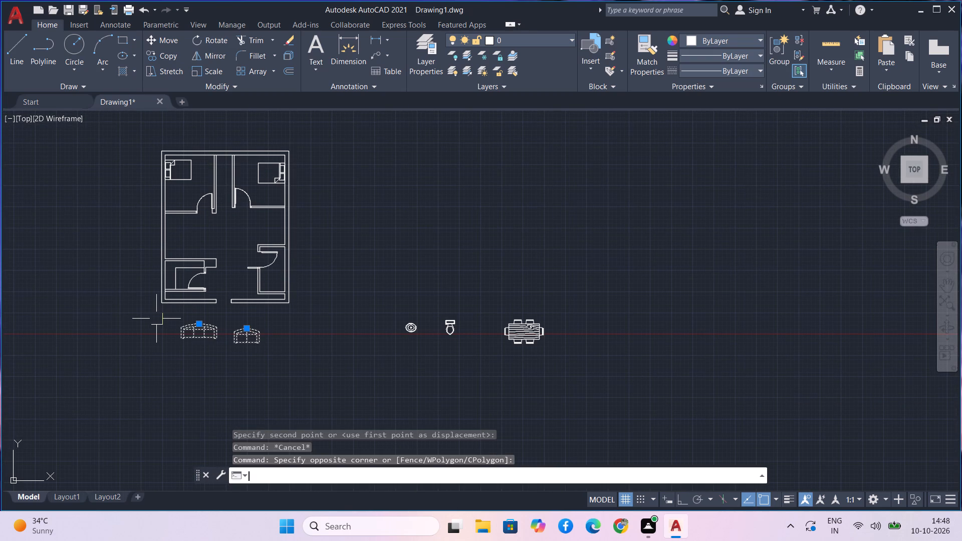
{"action": "key", "text": "space"}
{"action": "left_click", "coordinate": [251, 341]}
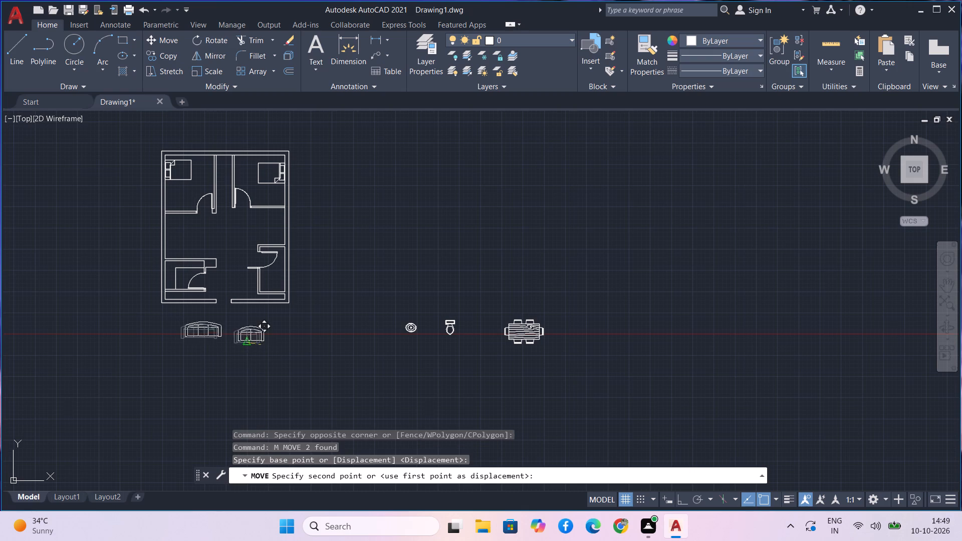
{"action": "left_click", "coordinate": [438, 250]}
{"action": "left_click_drag", "start_coordinate": [503, 253], "coordinate": [498, 249]}
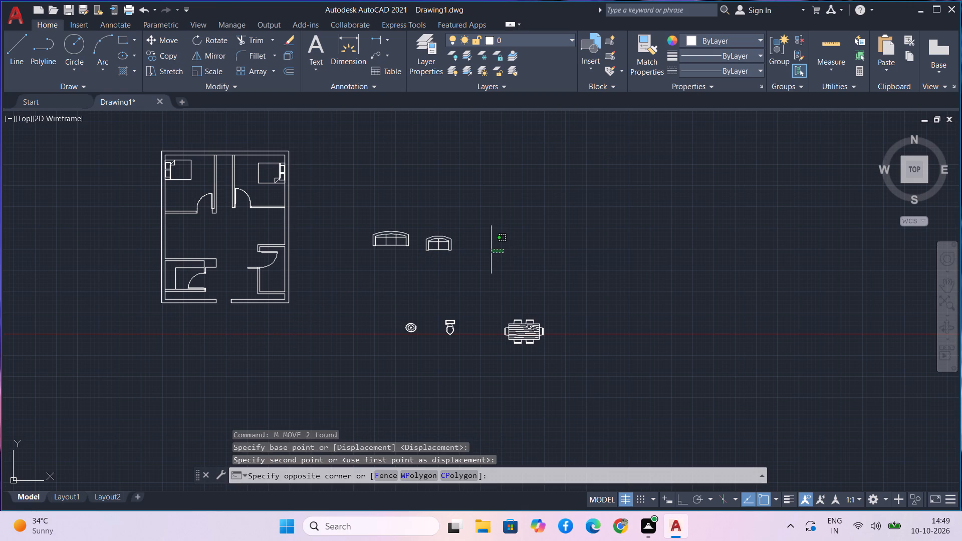
{"action": "key", "text": "Escape"}
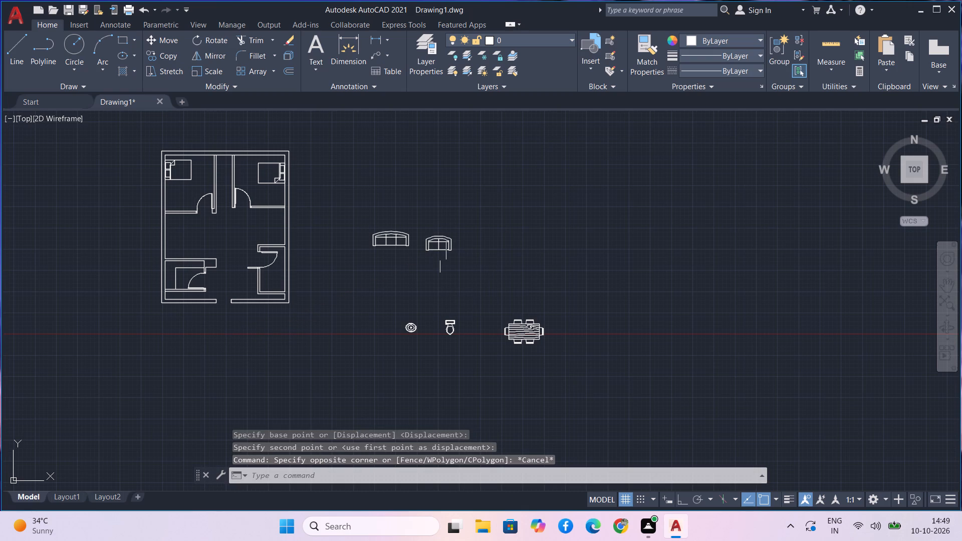
Move the three-seat sofa diagonally up toward the plan, away from the two-seat sofa.
{"action": "scroll", "coordinate": [402, 289], "scroll_direction": "up", "scroll_amount": 1}
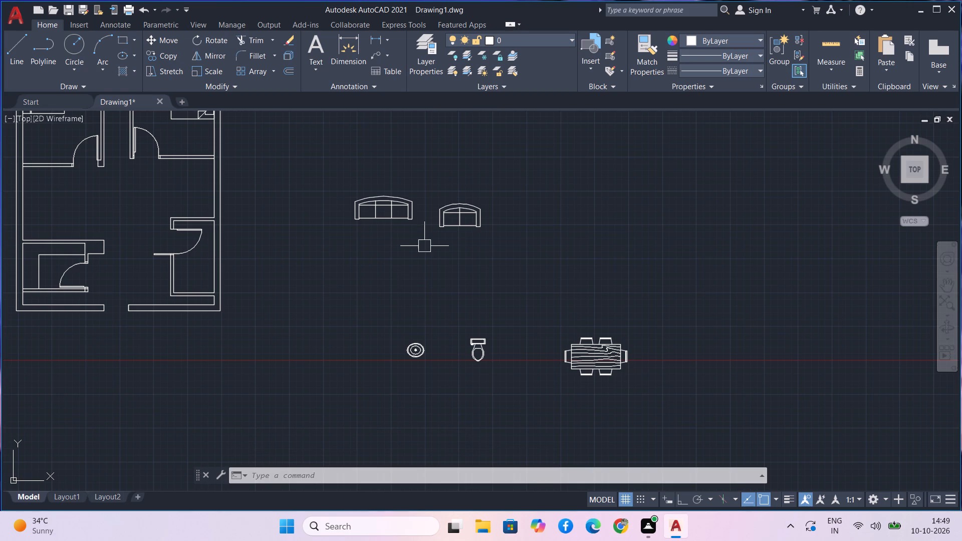
{"action": "left_click_drag", "start_coordinate": [424, 246], "coordinate": [420, 232]}
{"action": "left_click", "coordinate": [382, 180]}
{"action": "type", "text": "m"}
{"action": "key", "text": "space"}
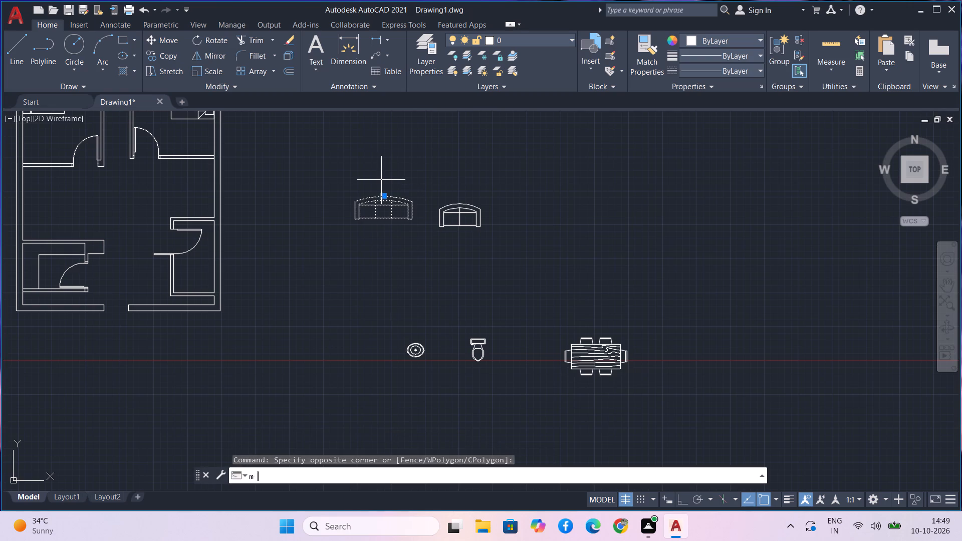
{"action": "left_click", "coordinate": [377, 211]}
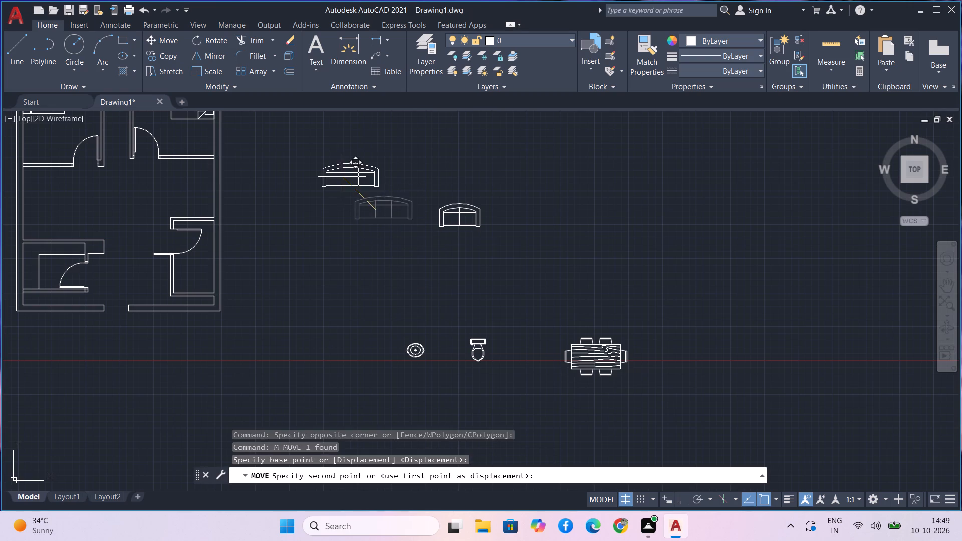
{"action": "left_click", "coordinate": [342, 177]}
{"action": "key", "text": "Escape"}
Rotate the three-seat sofa 90° about its lower-left corner with Ortho on, so its back faces left.
{"action": "middle_click_drag", "start_coordinate": [399, 214], "coordinate": [404, 276]}
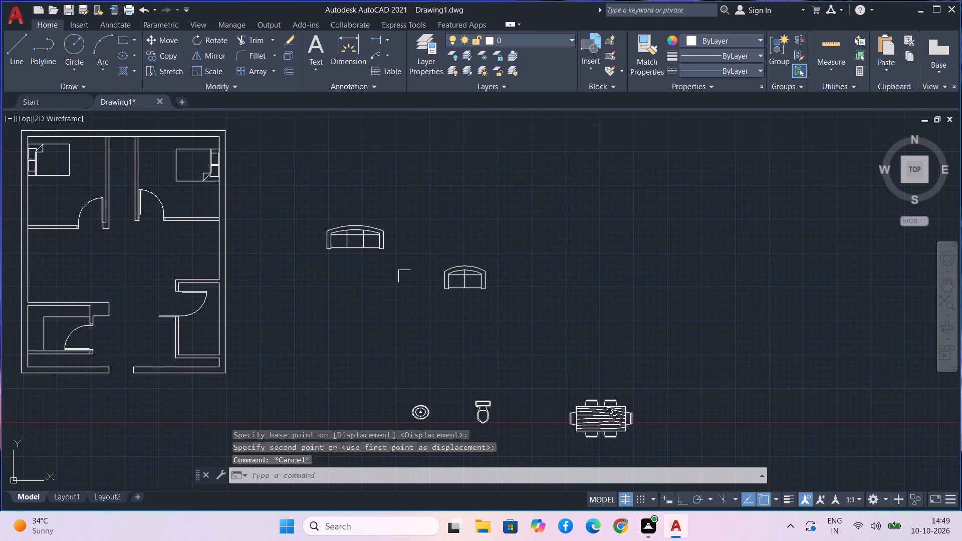
{"action": "left_click_drag", "start_coordinate": [404, 276], "coordinate": [398, 259]}
{"action": "left_click_drag", "start_coordinate": [359, 194], "coordinate": [354, 190]}
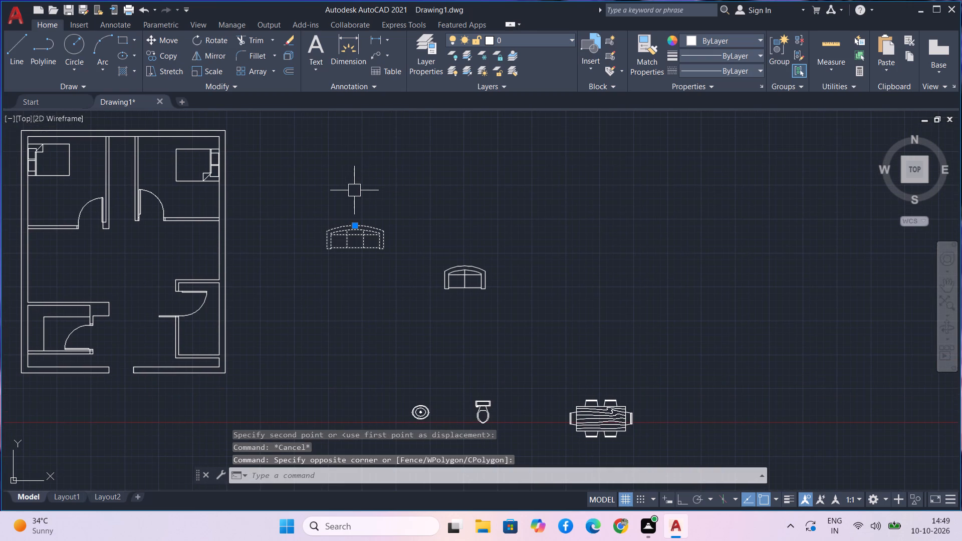
{"action": "type", "text": "ro"}
{"action": "key", "text": "space"}
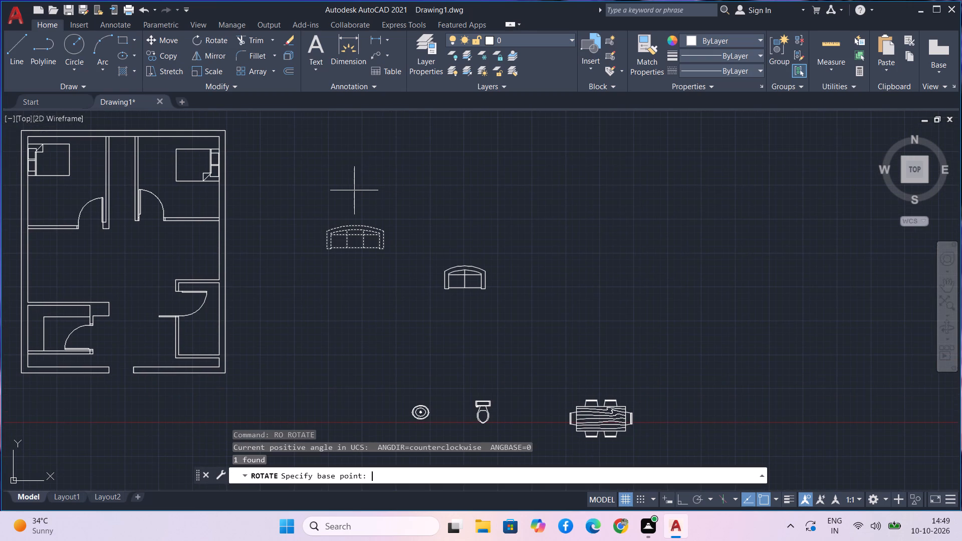
{"action": "left_click", "coordinate": [330, 251]}
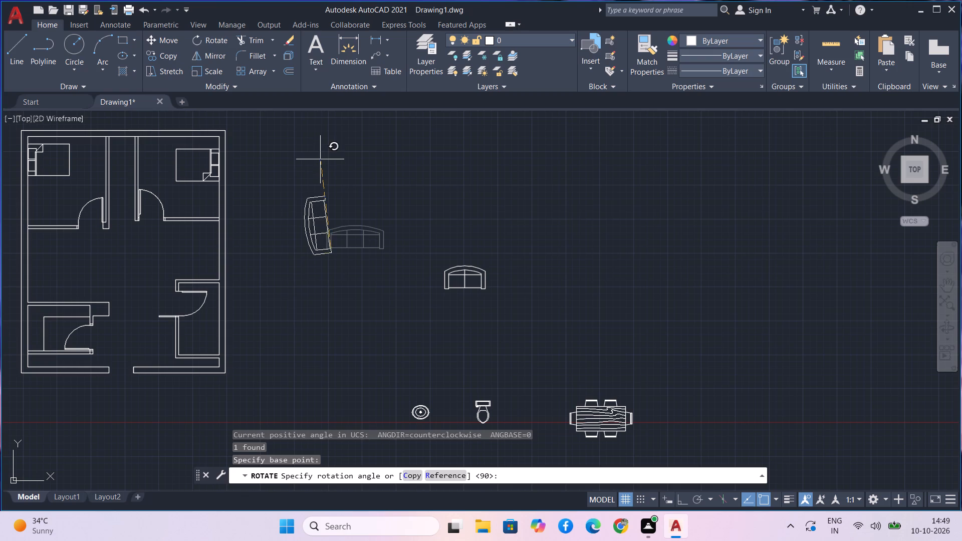
{"action": "key", "text": "F8"}
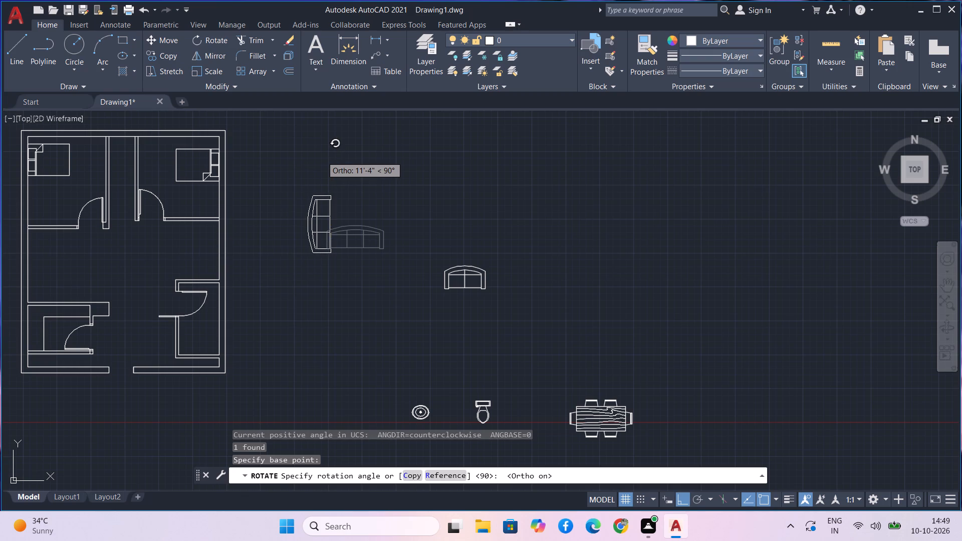
{"action": "left_click", "coordinate": [322, 156]}
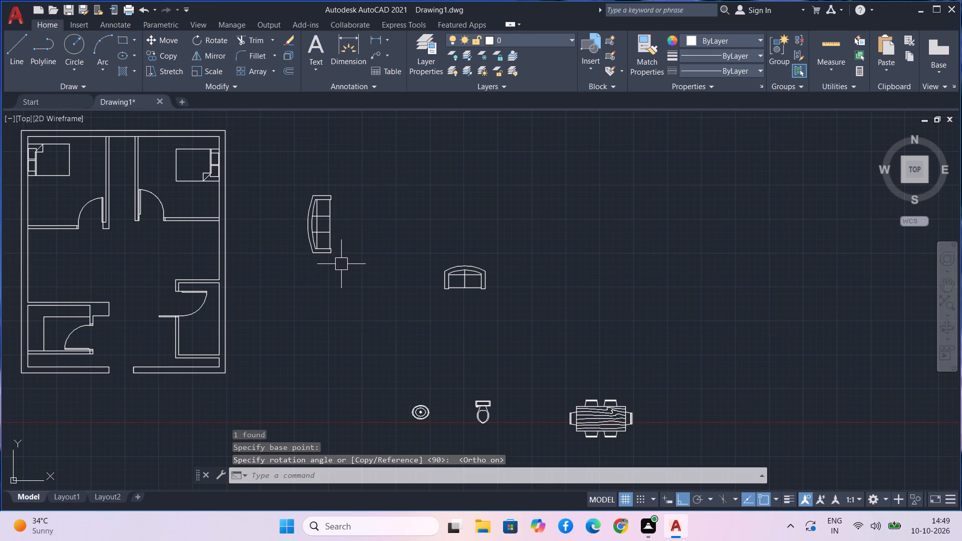
Copy the rotated three-seat sofa from its bottom-left corner into the living room with Ortho off, its back against the left wall.
{"action": "left_click", "coordinate": [352, 260]}
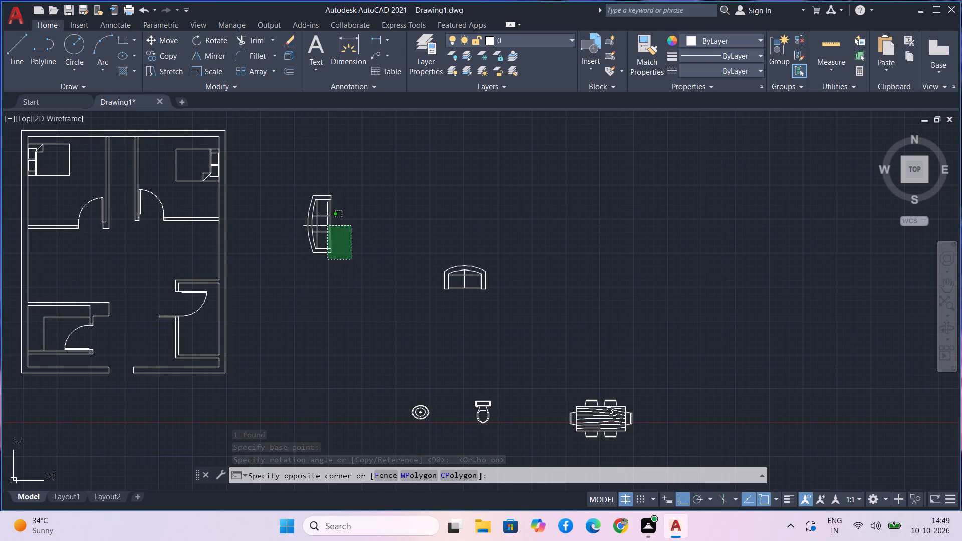
{"action": "left_click", "coordinate": [304, 186]}
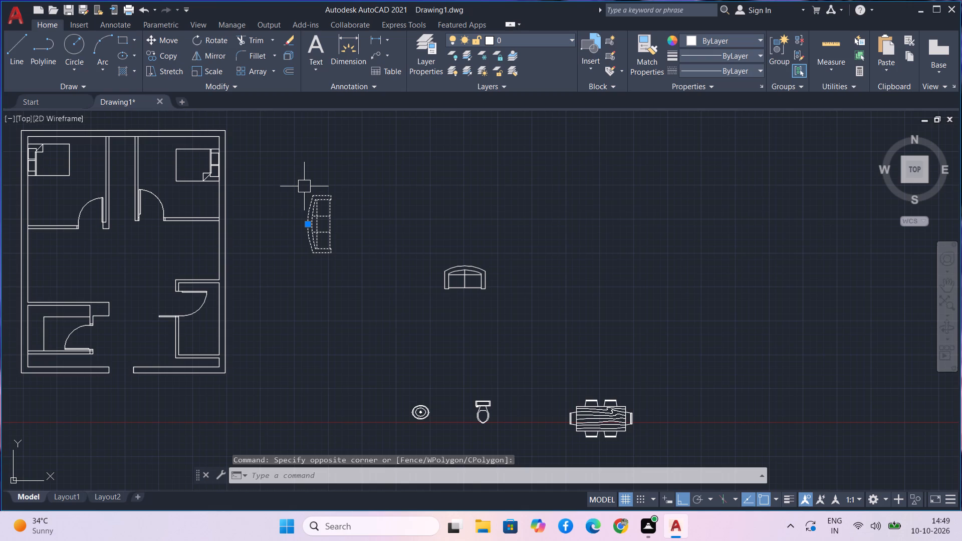
{"action": "type", "text": "co"}
{"action": "key", "text": "space"}
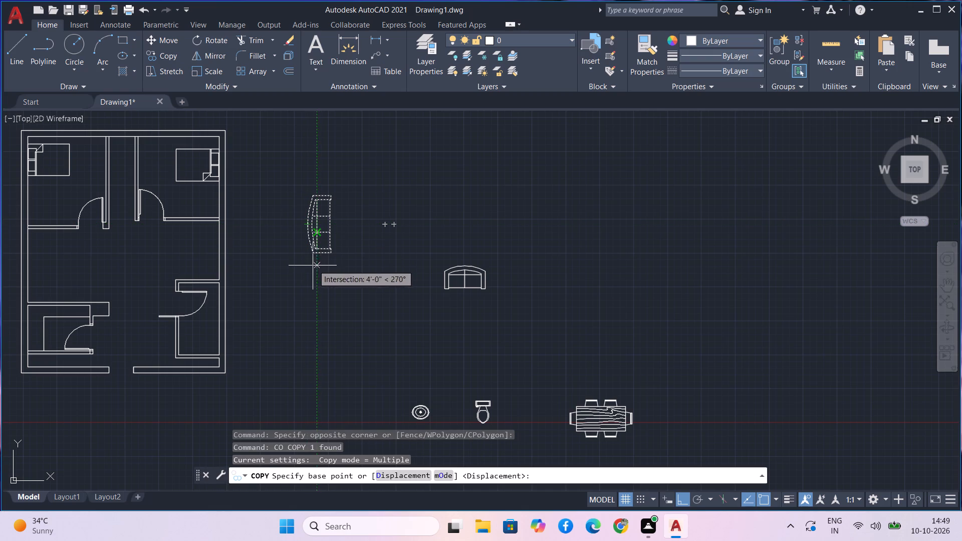
{"action": "scroll", "coordinate": [306, 260], "scroll_direction": "up", "scroll_amount": 2}
{"action": "left_click", "coordinate": [323, 242]}
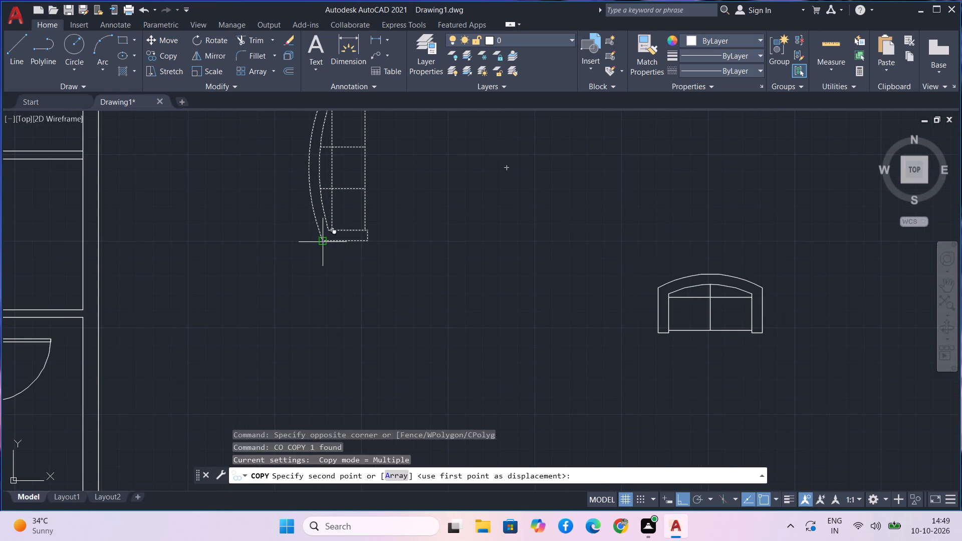
{"action": "scroll", "coordinate": [125, 265], "scroll_direction": "down", "scroll_amount": 3}
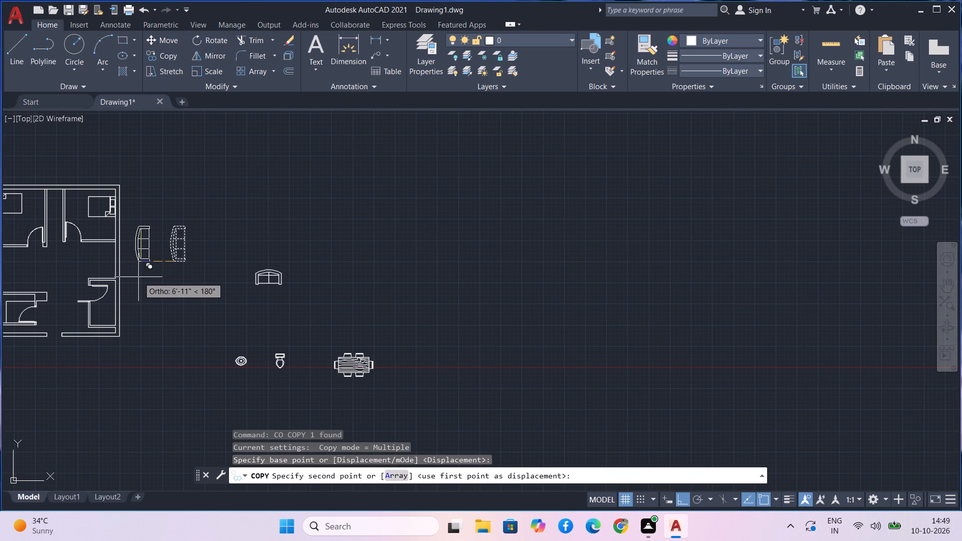
{"action": "key", "text": "F8"}
{"action": "middle_click_drag", "start_coordinate": [140, 277], "coordinate": [242, 268]}
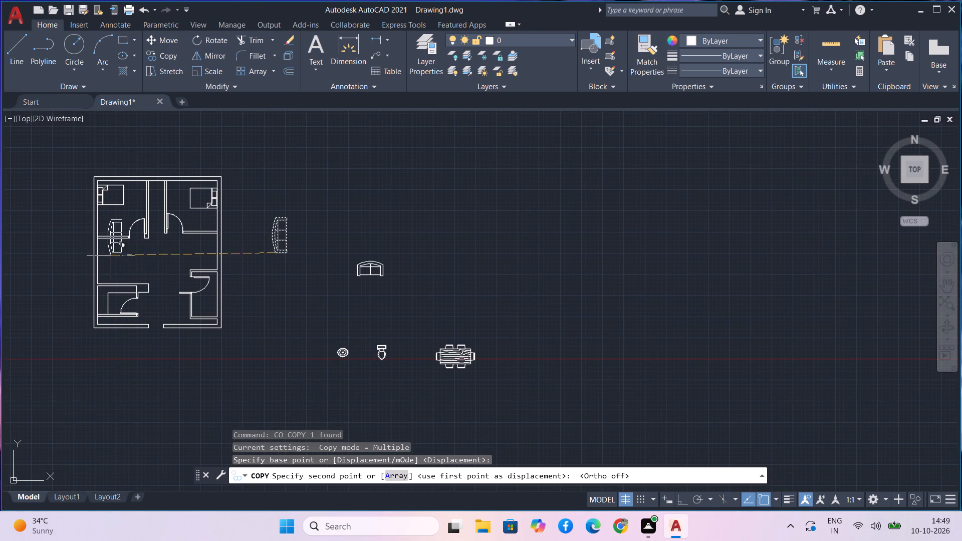
{"action": "scroll", "coordinate": [106, 281], "scroll_direction": "up", "scroll_amount": 2}
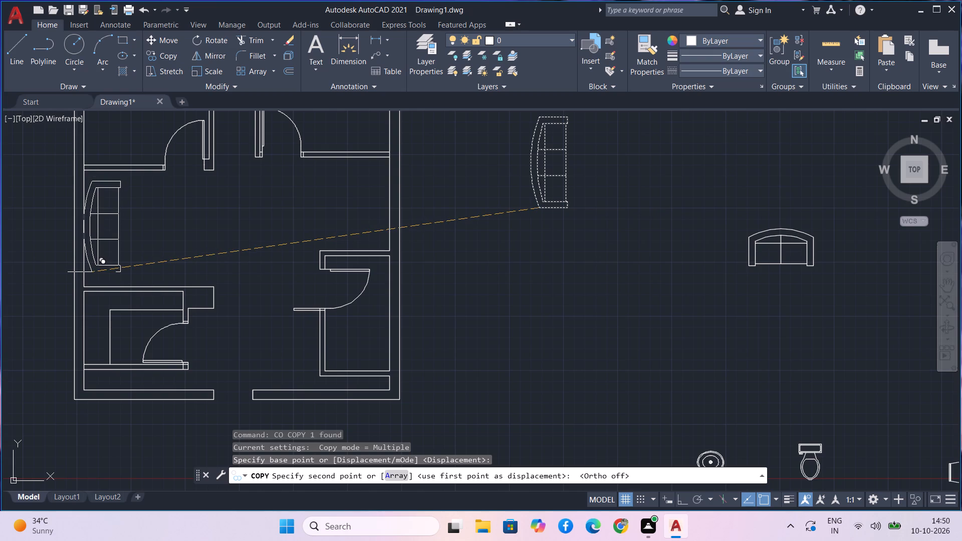
{"action": "left_click", "coordinate": [92, 272]}
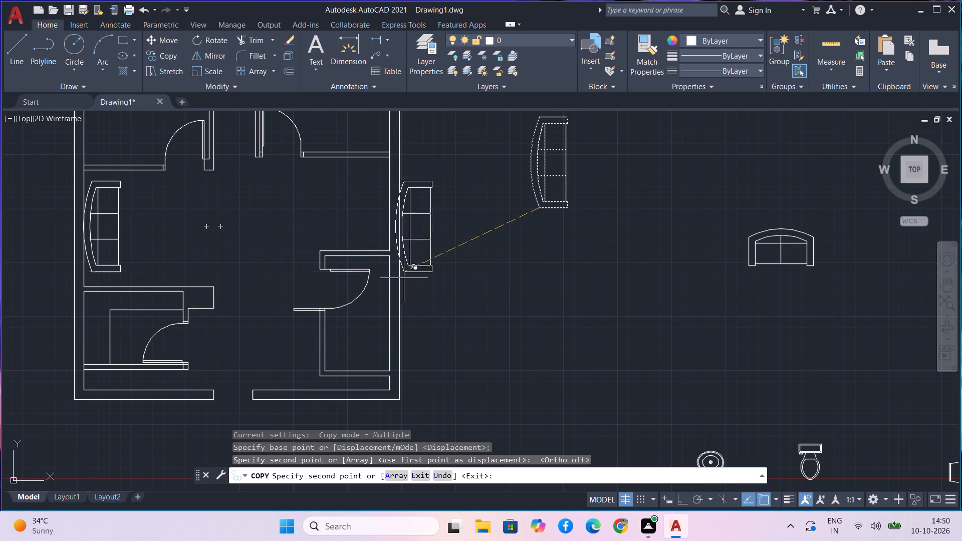
{"action": "key", "text": "Escape"}
Rotate the two-seat sofa 180° about its lower-left corner with Ortho on, so its back faces down.
{"action": "middle_click_drag", "start_coordinate": [495, 306], "coordinate": [423, 332]}
{"action": "scroll", "coordinate": [431, 314], "scroll_direction": "down", "scroll_amount": 2}
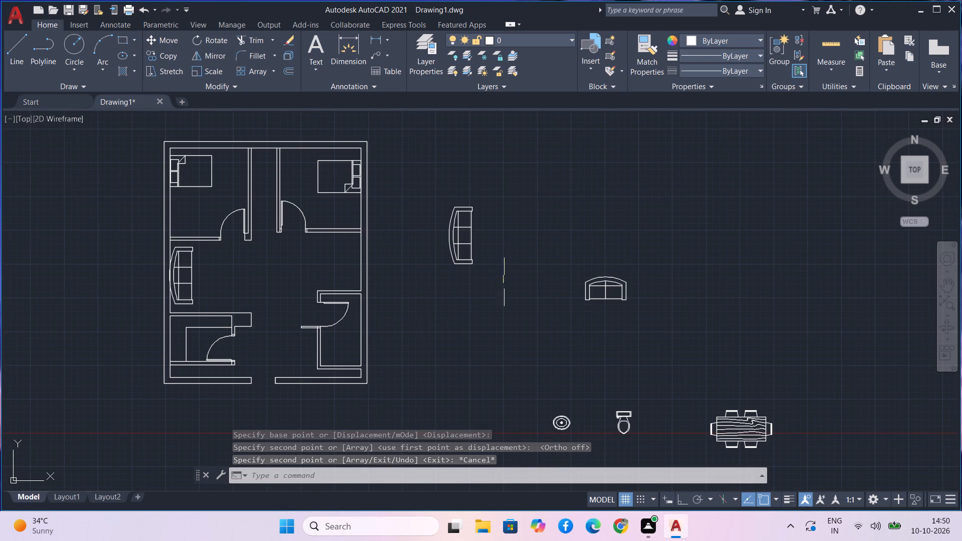
{"action": "left_click", "coordinate": [672, 311]}
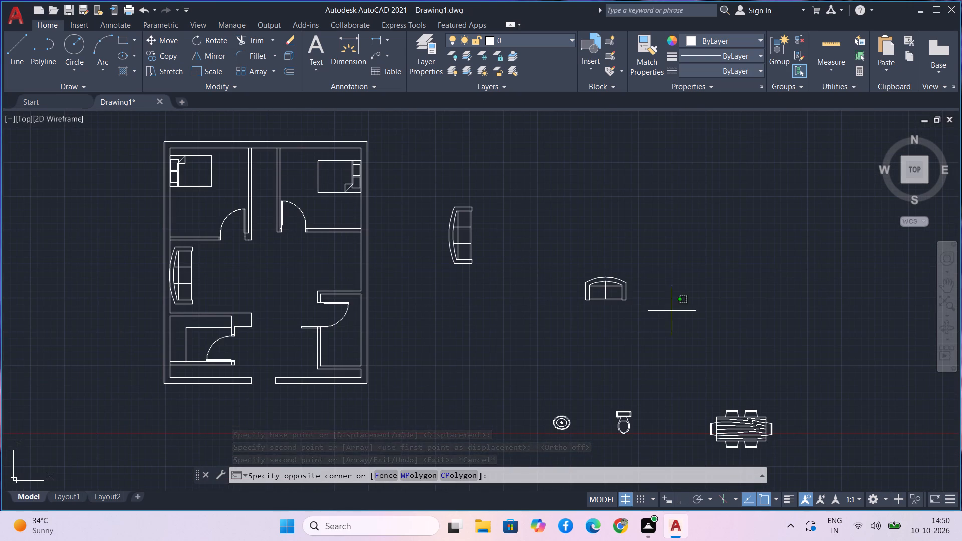
{"action": "left_click", "coordinate": [572, 246]}
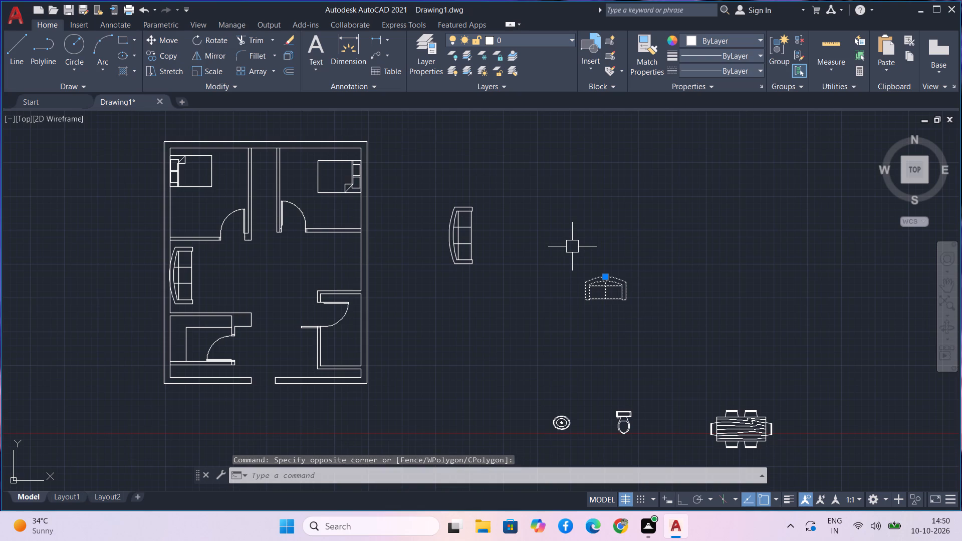
{"action": "type", "text": "ro"}
{"action": "key", "text": "space"}
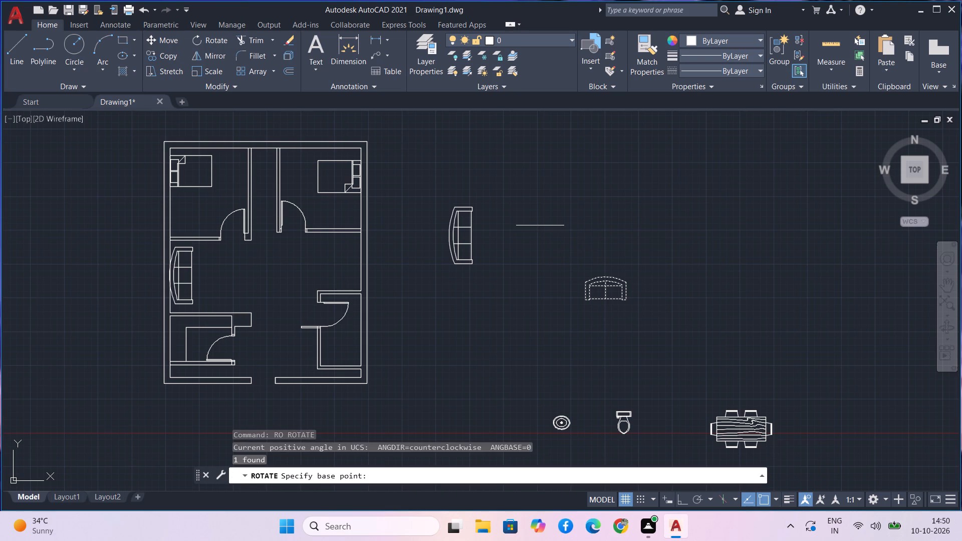
{"action": "left_click", "coordinate": [583, 298]}
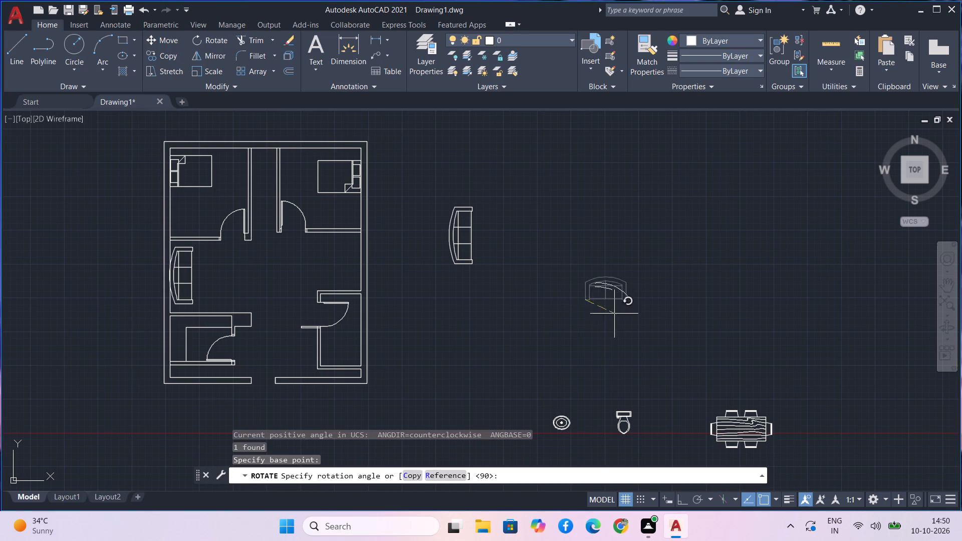
{"action": "key", "text": "F8"}
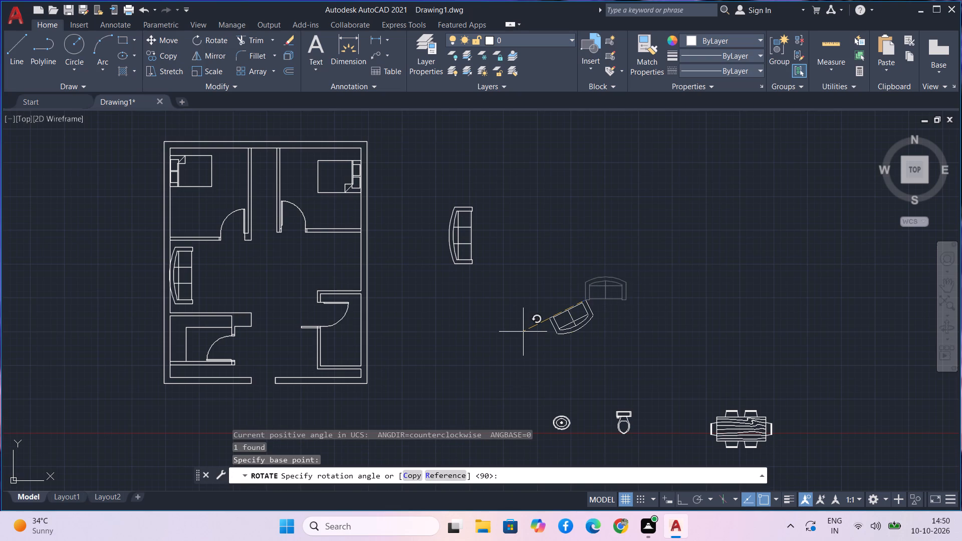
{"action": "left_click", "coordinate": [498, 310]}
Move the two-seat sofa from its top-left corner into the living room with Ortho off, its back against the lower wall.
{"action": "left_click", "coordinate": [616, 367]}
{"action": "left_click", "coordinate": [522, 260]}
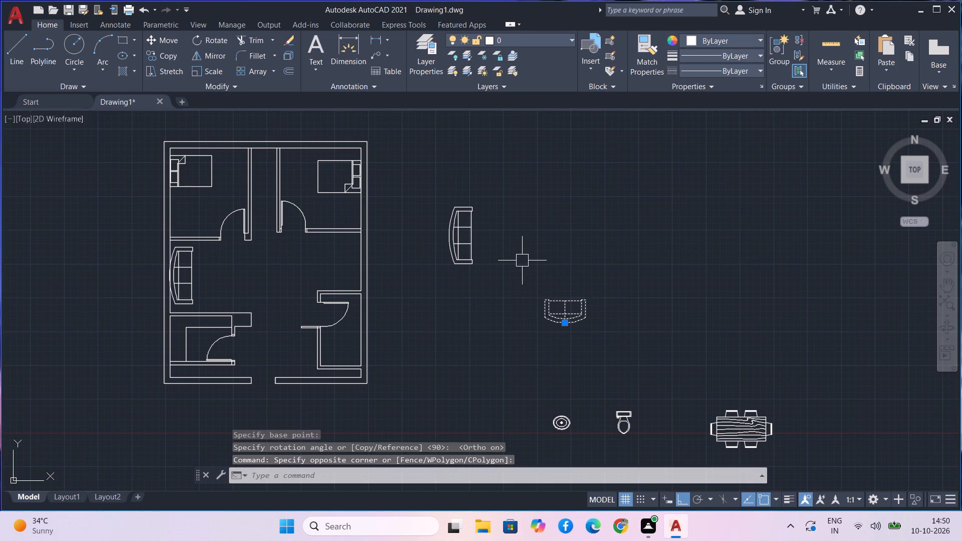
{"action": "type", "text": "m"}
{"action": "key", "text": "space"}
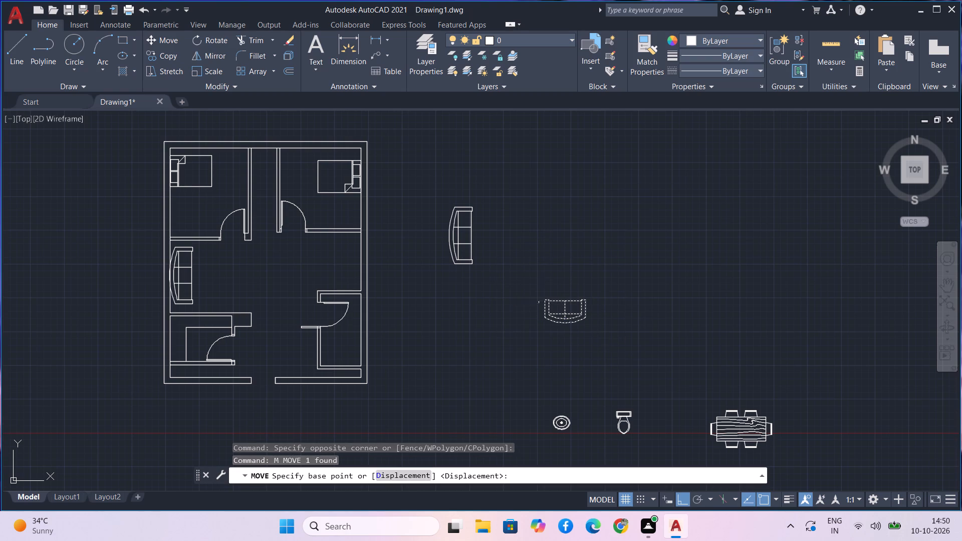
{"action": "left_click", "coordinate": [541, 300]}
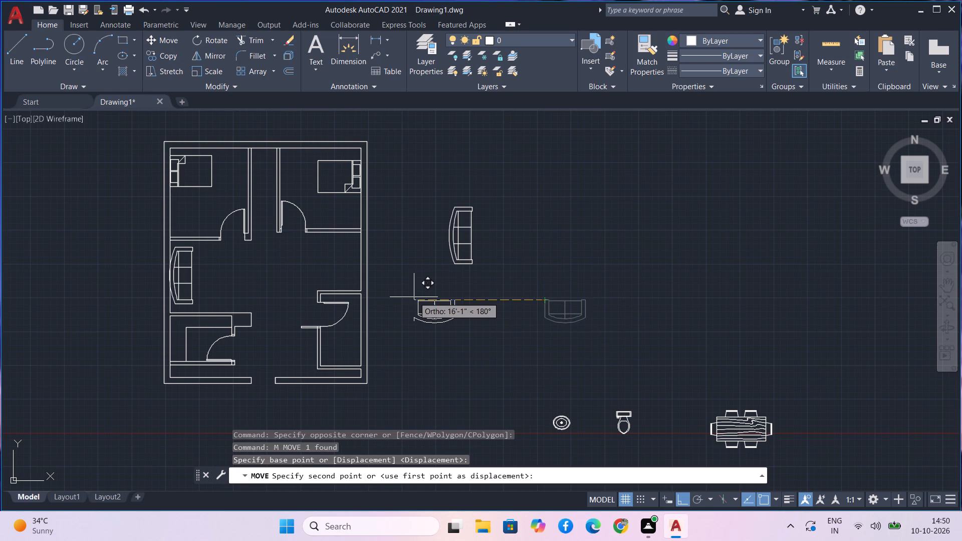
{"action": "key", "text": "F8"}
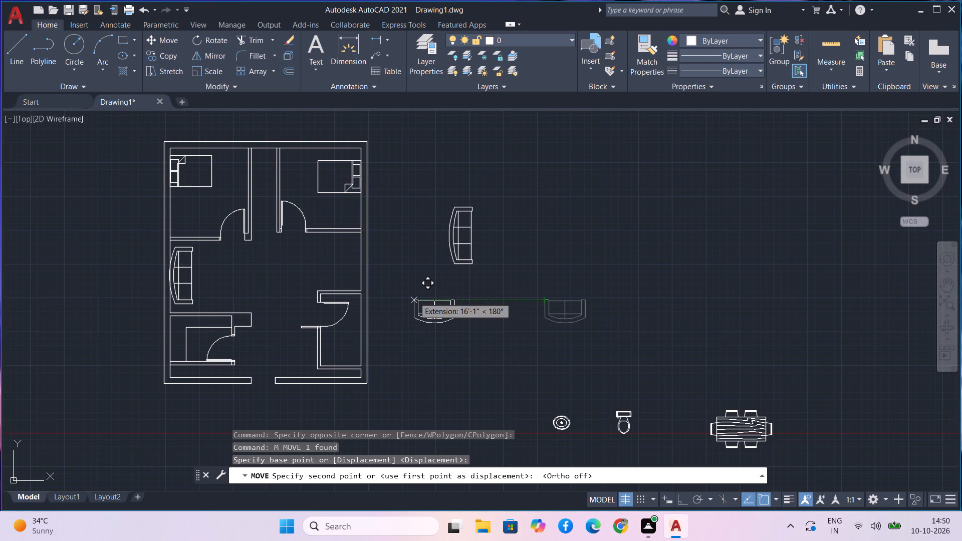
{"action": "scroll", "coordinate": [198, 295], "scroll_direction": "up", "scroll_amount": 2}
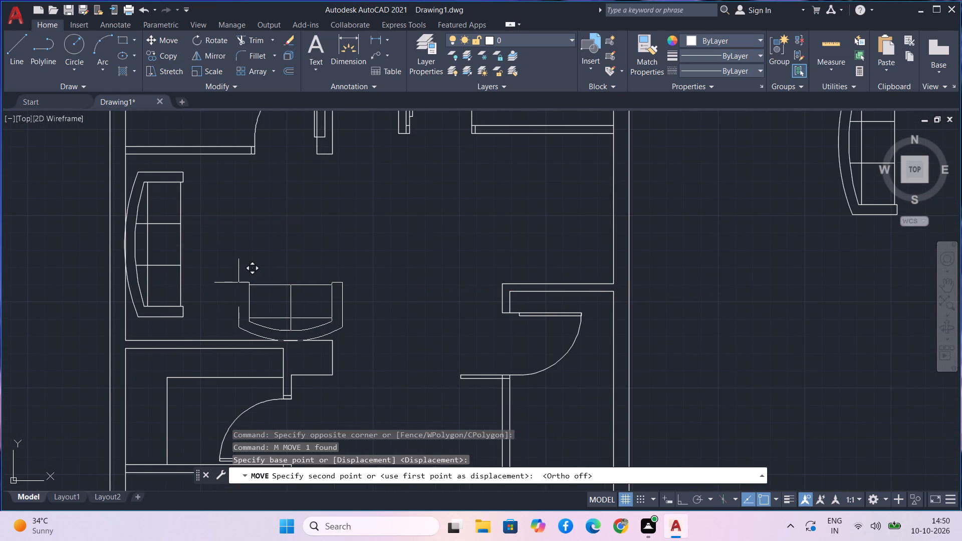
{"action": "left_click", "coordinate": [238, 283]}
{"action": "left_click", "coordinate": [238, 283]}
{"action": "scroll", "coordinate": [334, 252], "scroll_direction": "down", "scroll_amount": 2}
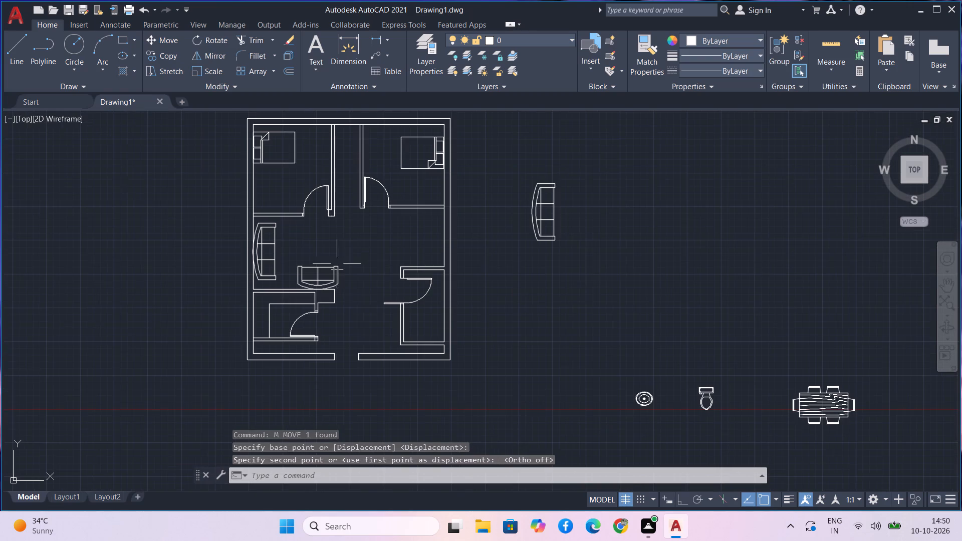
Rotate the toilet about 89° freehand about a point on its tank's top edge, so its tank faces left.
{"action": "middle_click_drag", "start_coordinate": [528, 300], "coordinate": [454, 334]}
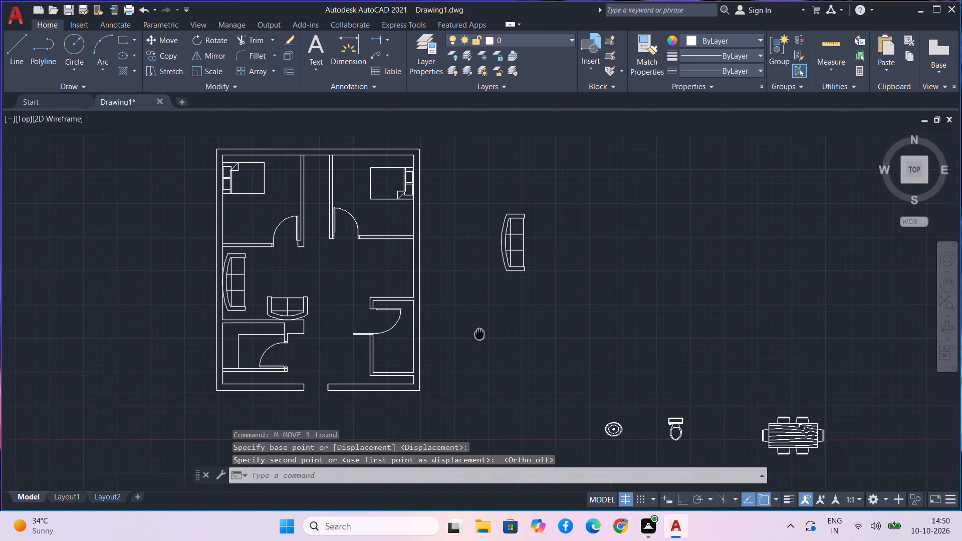
{"action": "middle_click_drag", "start_coordinate": [454, 334], "coordinate": [340, 298]}
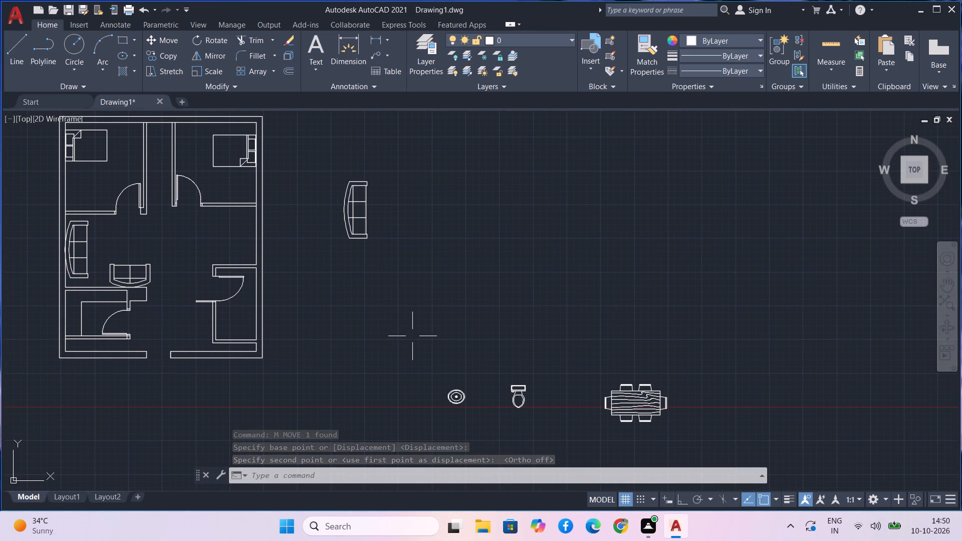
{"action": "left_click", "coordinate": [535, 400]}
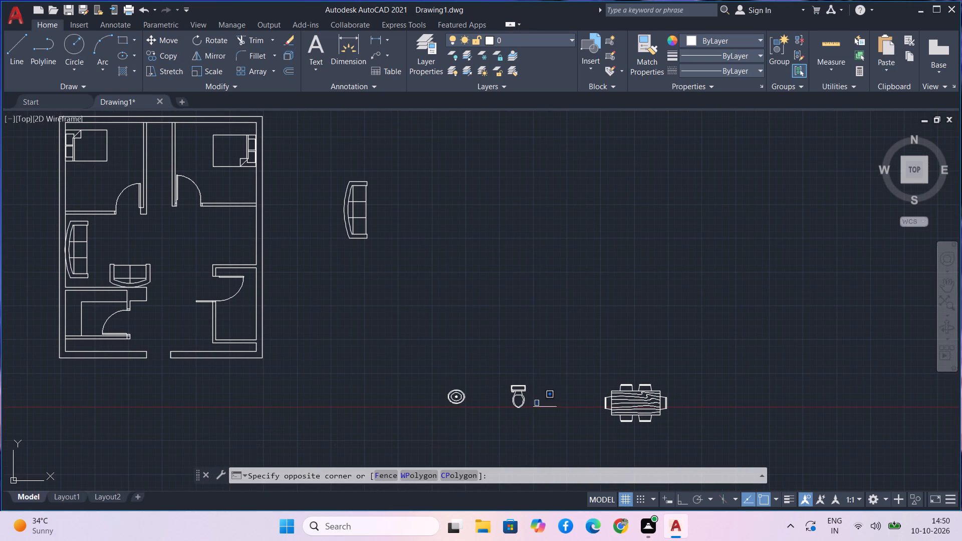
{"action": "left_click", "coordinate": [505, 376]}
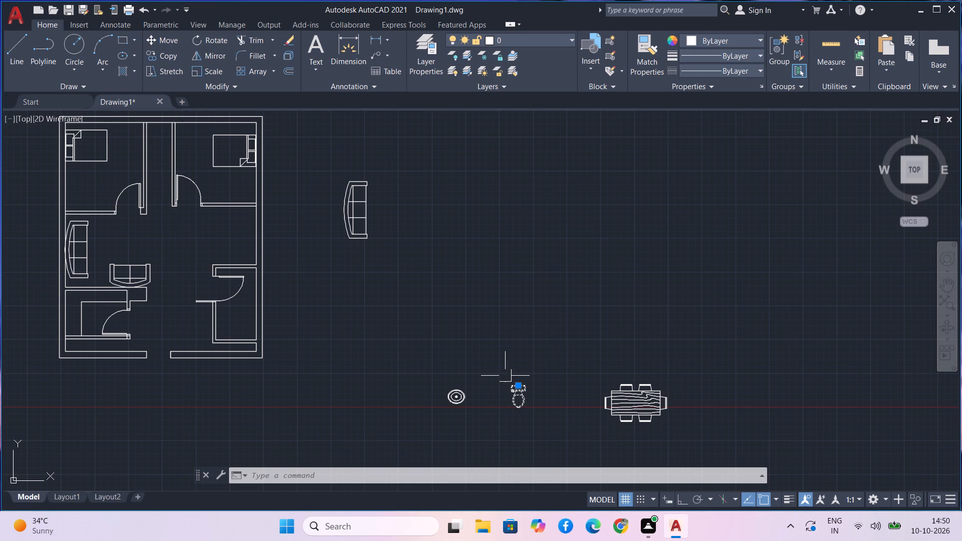
{"action": "type", "text": "ro"}
{"action": "key", "text": "space"}
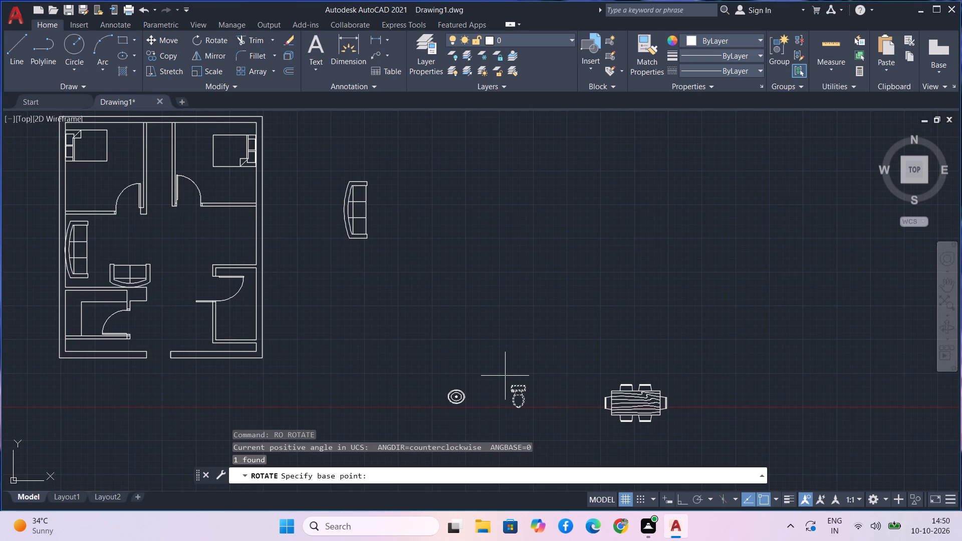
{"action": "left_click", "coordinate": [514, 383]}
{"action": "left_click_drag", "start_coordinate": [514, 285], "coordinate": [504, 284]}
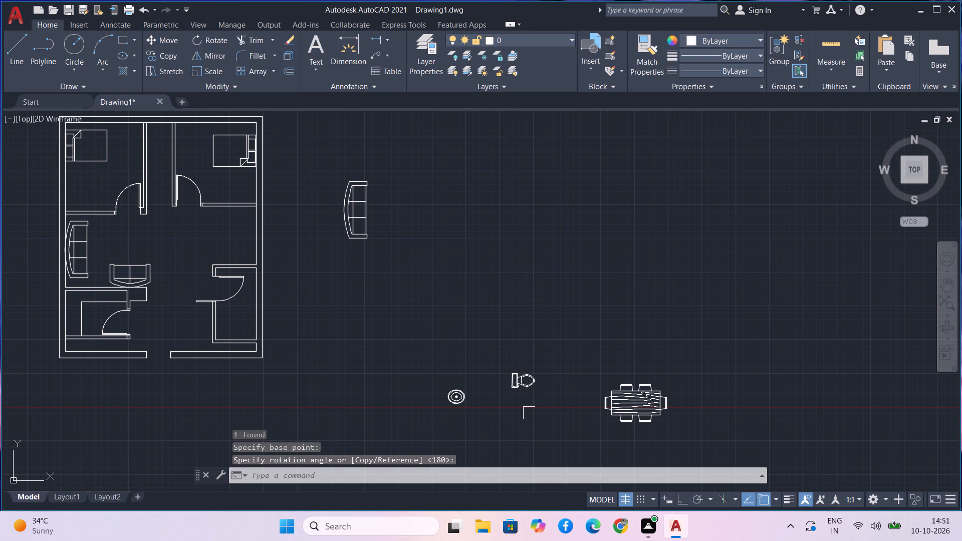
{"action": "double_click", "coordinate": [529, 413]}
{"action": "key", "text": "Escape"}
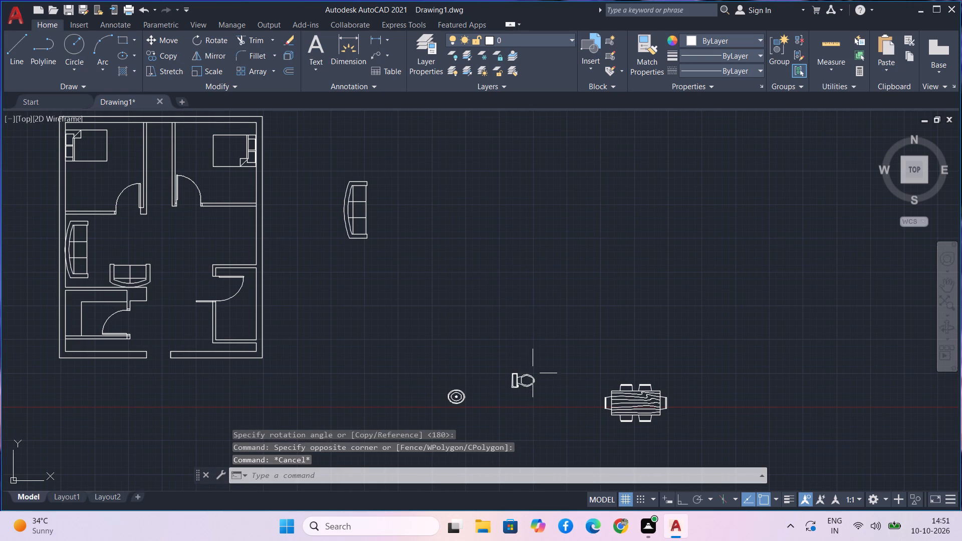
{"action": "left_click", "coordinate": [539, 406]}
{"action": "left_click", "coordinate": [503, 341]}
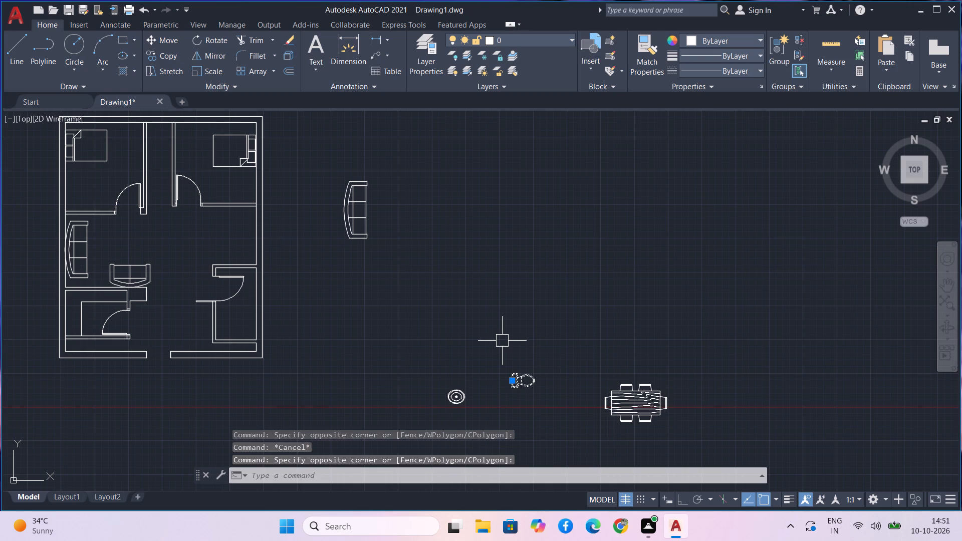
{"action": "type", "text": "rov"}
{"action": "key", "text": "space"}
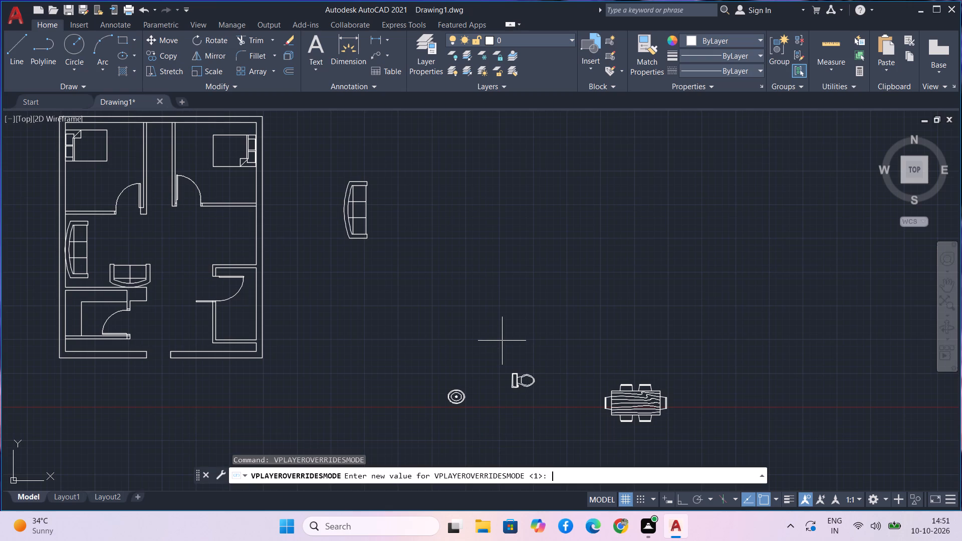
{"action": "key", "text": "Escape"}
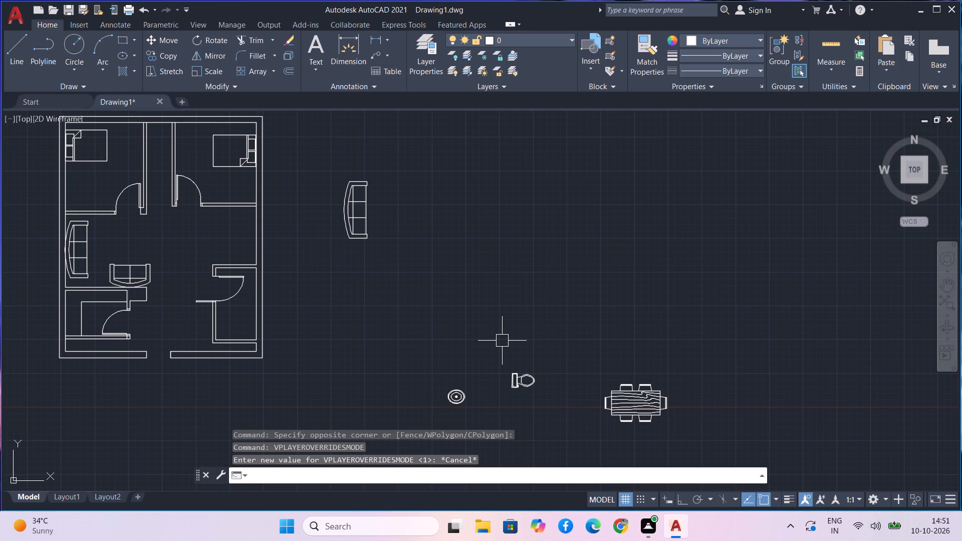
Rotate the toilet 180° about the front end of its bowl with Ortho on, so its tank faces right.
{"action": "type", "text": "ro"}
{"action": "key", "text": "space"}
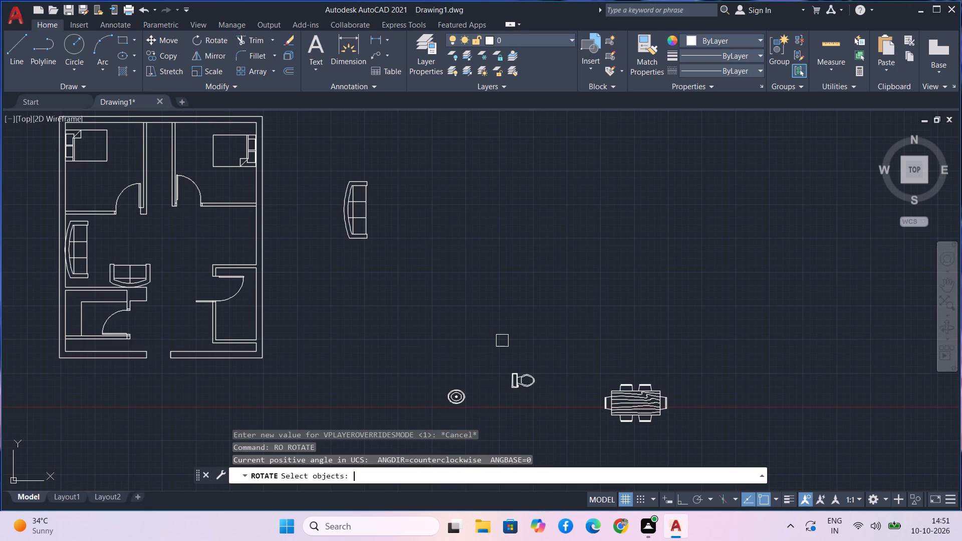
{"action": "left_click", "coordinate": [561, 415]}
{"action": "left_click", "coordinate": [517, 350]}
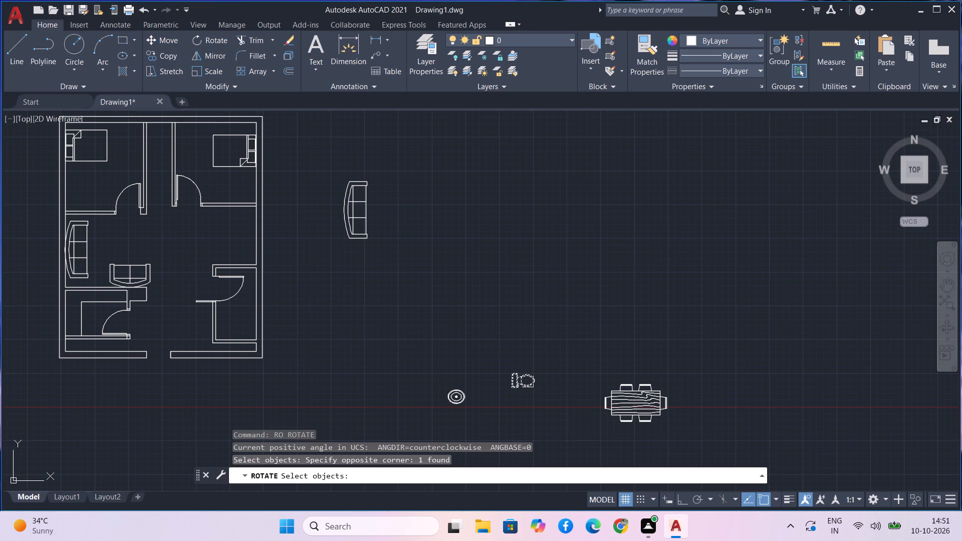
{"action": "key", "text": "space"}
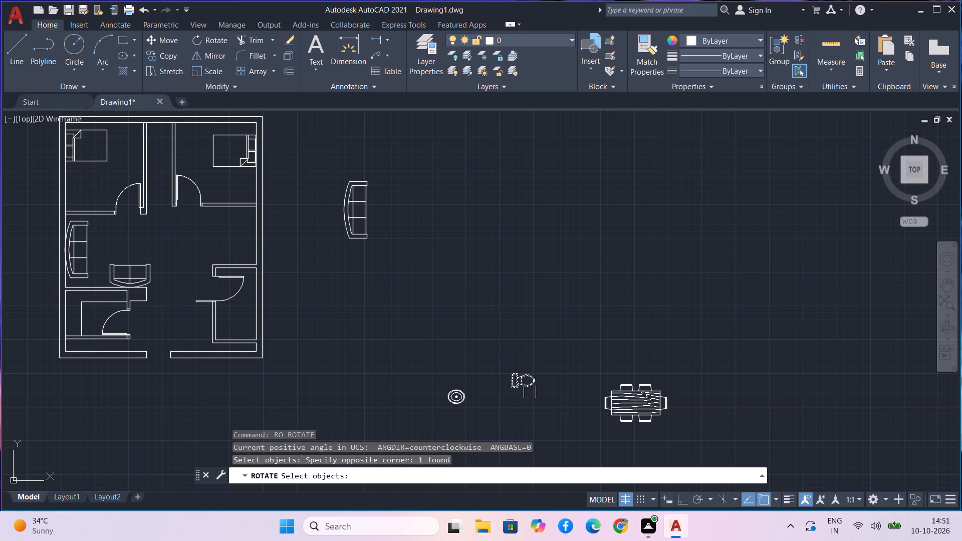
{"action": "left_click", "coordinate": [540, 387]}
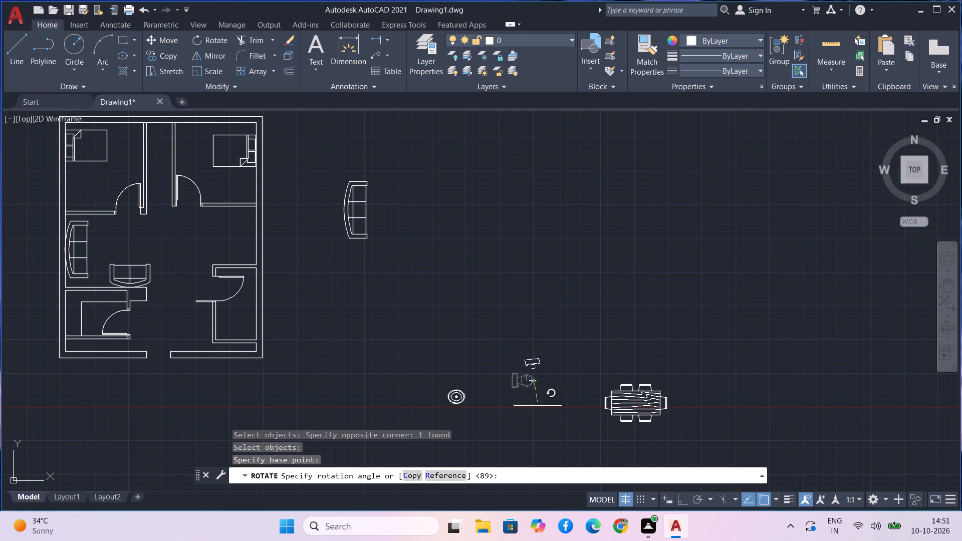
{"action": "key", "text": "F8"}
{"action": "left_click", "coordinate": [491, 381]}
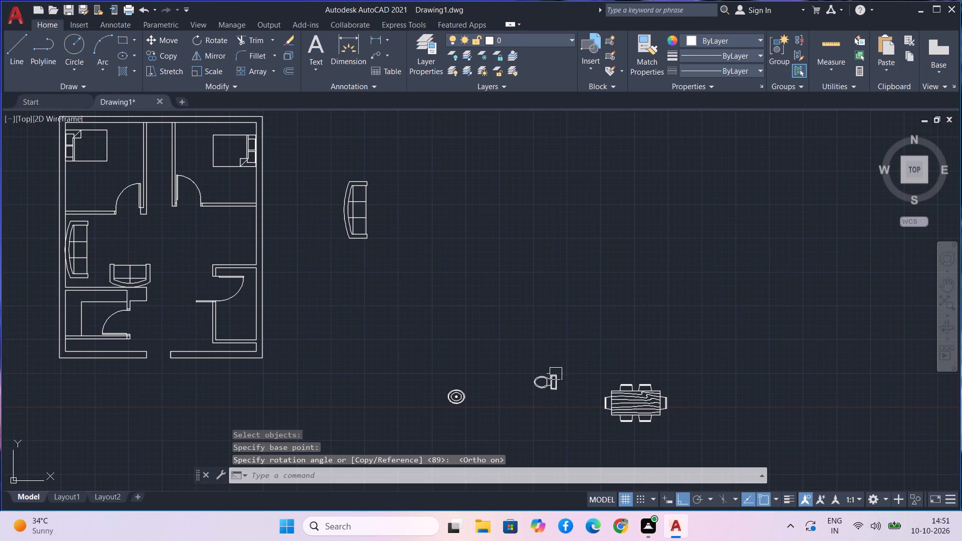
Move the toilet from its tank's lower-right corner to the inner lower-right corner of the right-hand bathroom with Ortho off.
{"action": "left_click_drag", "start_coordinate": [570, 419], "coordinate": [534, 375]}
{"action": "left_click", "coordinate": [528, 367]}
{"action": "type", "text": "m"}
{"action": "key", "text": "space"}
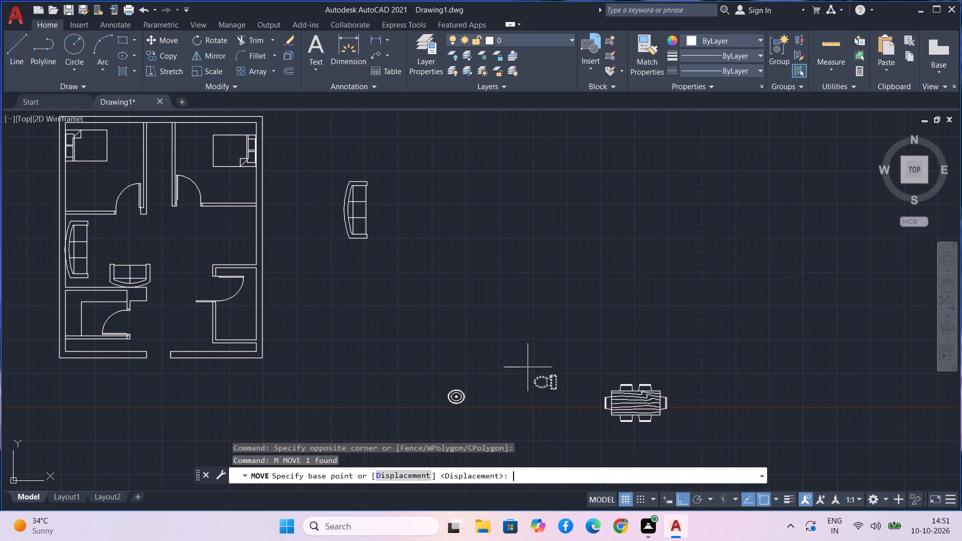
{"action": "left_click", "coordinate": [560, 387]}
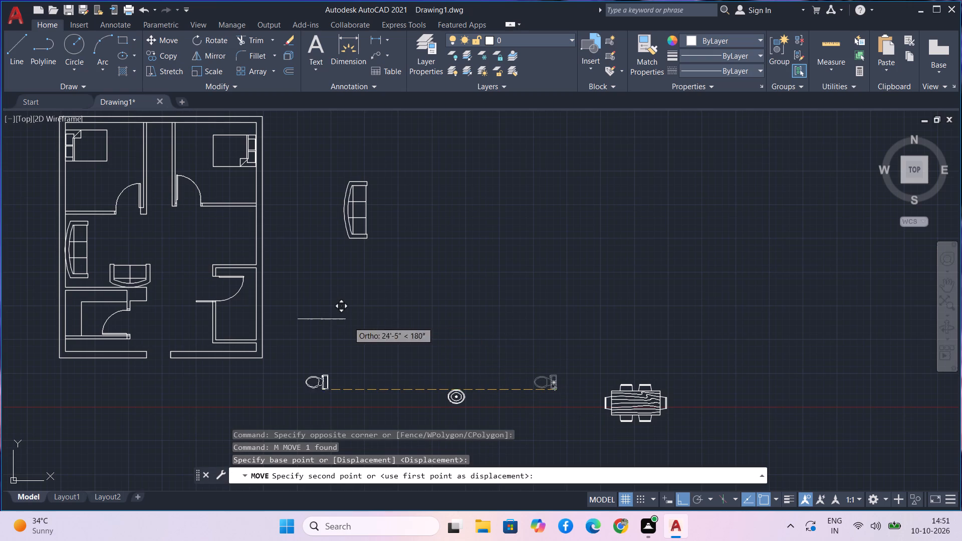
{"action": "key", "text": "F8"}
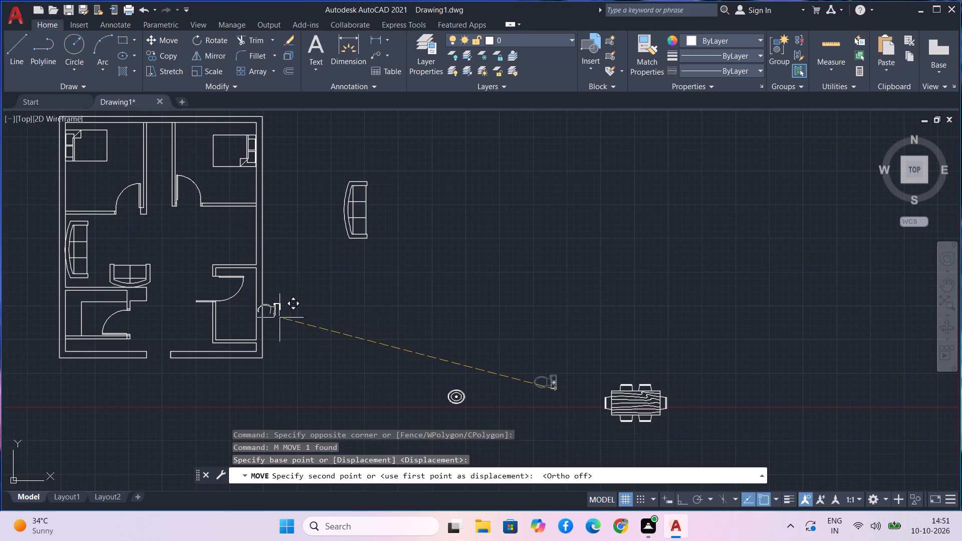
{"action": "scroll", "coordinate": [276, 318], "scroll_direction": "up", "scroll_amount": 2}
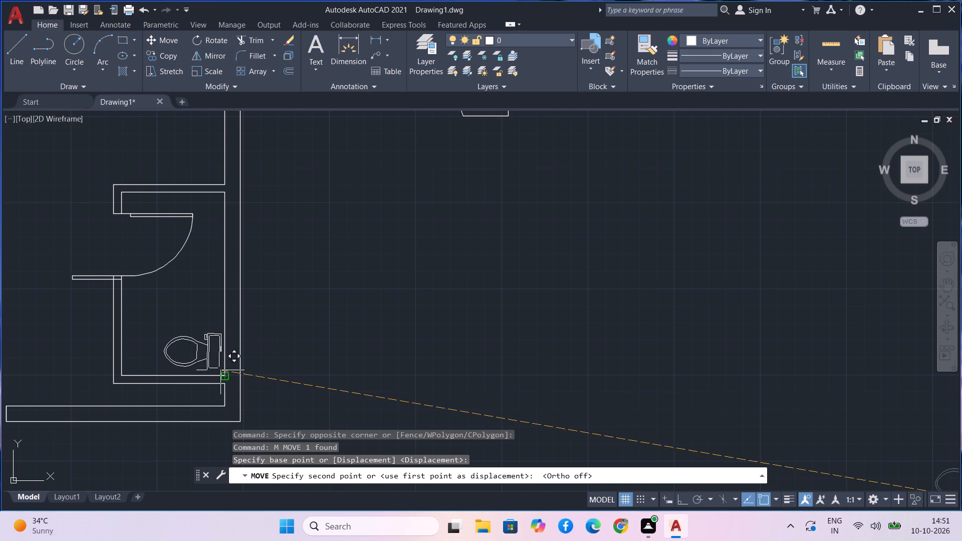
{"action": "scroll", "coordinate": [220, 370], "scroll_direction": "up", "scroll_amount": 4}
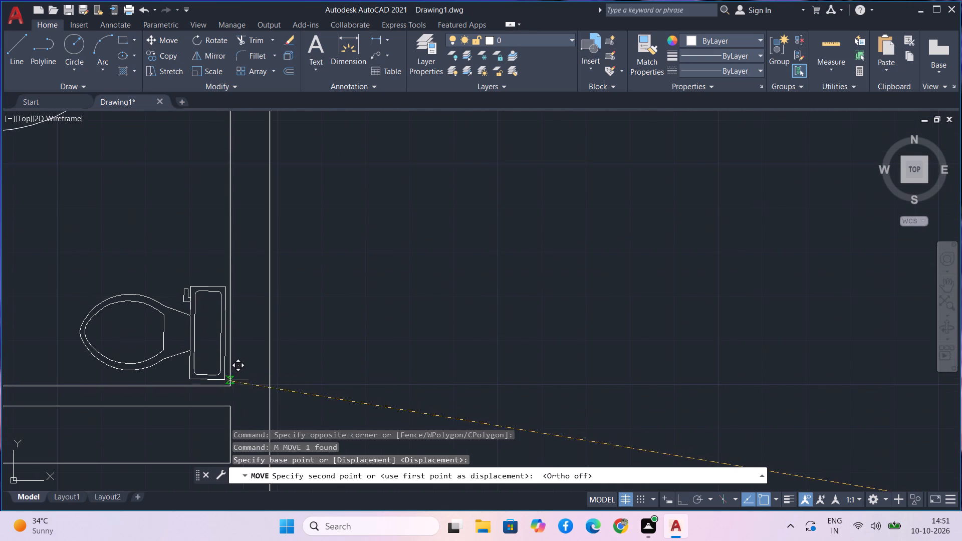
{"action": "left_click", "coordinate": [226, 384]}
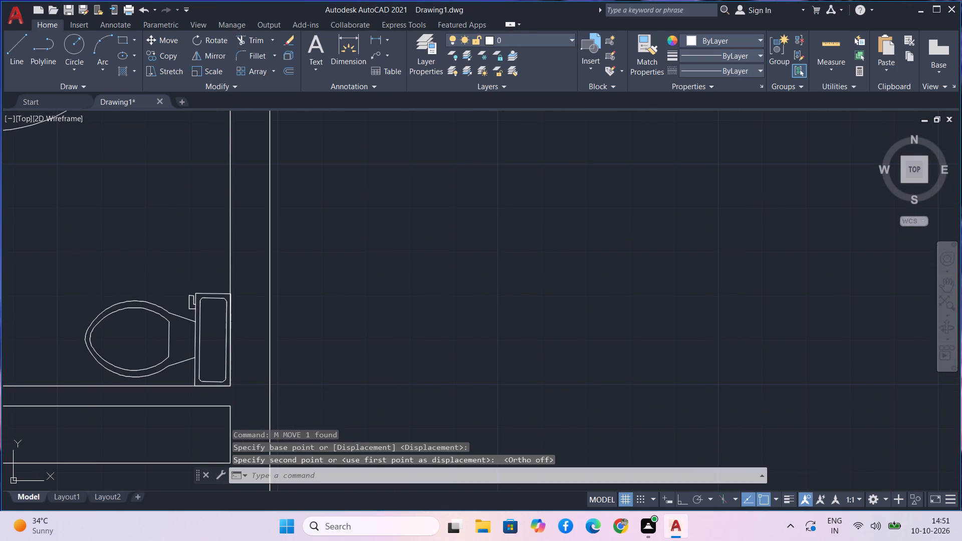
Move the round sink by its centre grip into the right-hand bathroom, against the left wall just below the door.
{"action": "scroll", "coordinate": [376, 301], "scroll_direction": "down", "scroll_amount": 2}
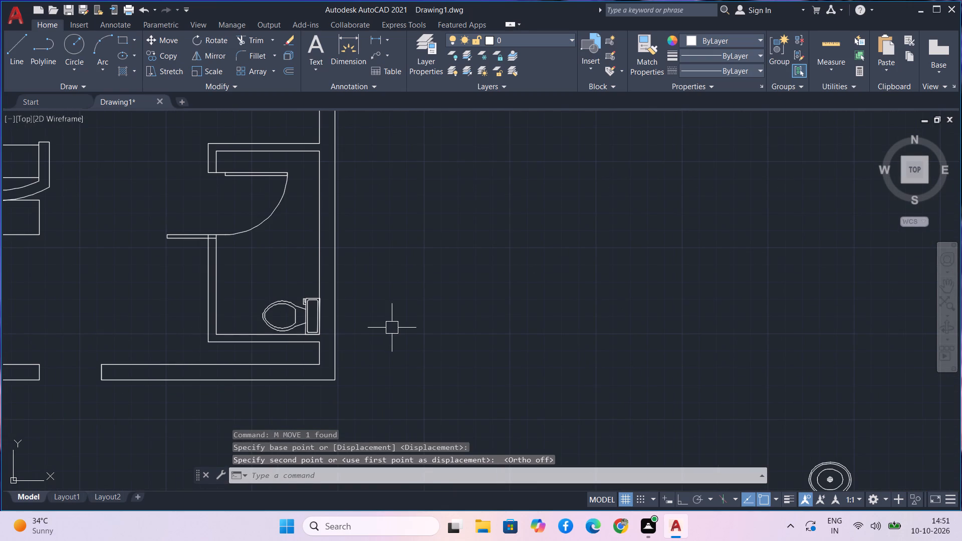
{"action": "scroll", "coordinate": [395, 332], "scroll_direction": "down", "scroll_amount": 1}
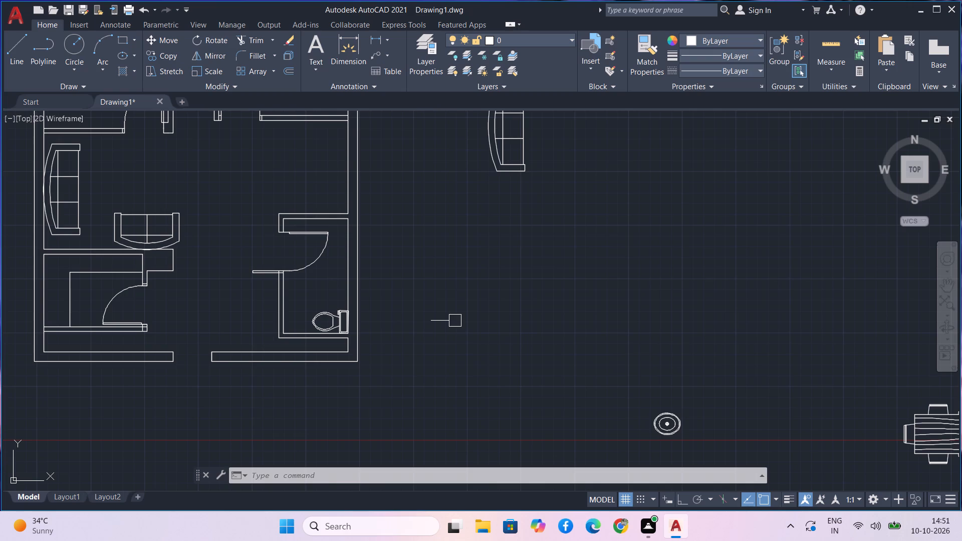
{"action": "scroll", "coordinate": [455, 321], "scroll_direction": "down", "scroll_amount": 1}
{"action": "middle_click_drag", "start_coordinate": [466, 331], "coordinate": [420, 344]}
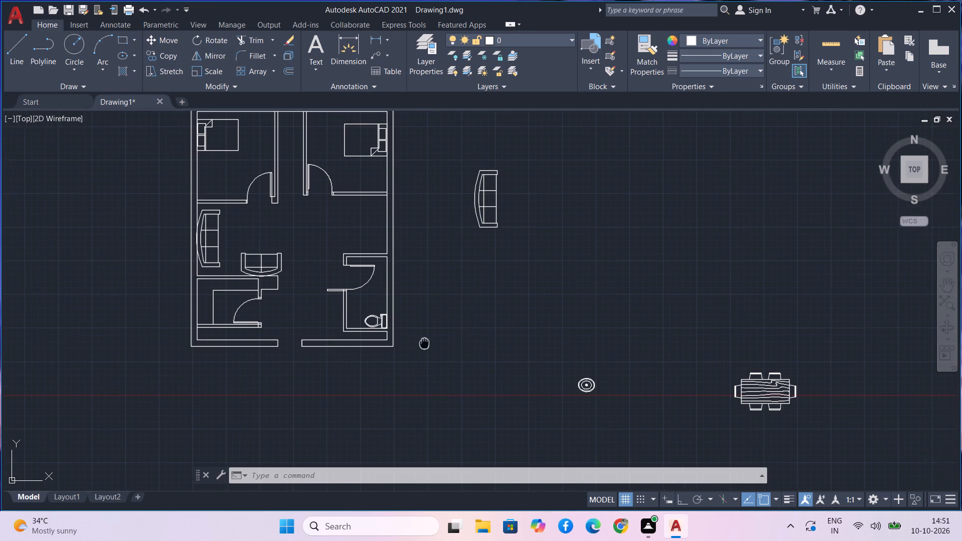
{"action": "middle_click_drag", "start_coordinate": [420, 344], "coordinate": [349, 346]}
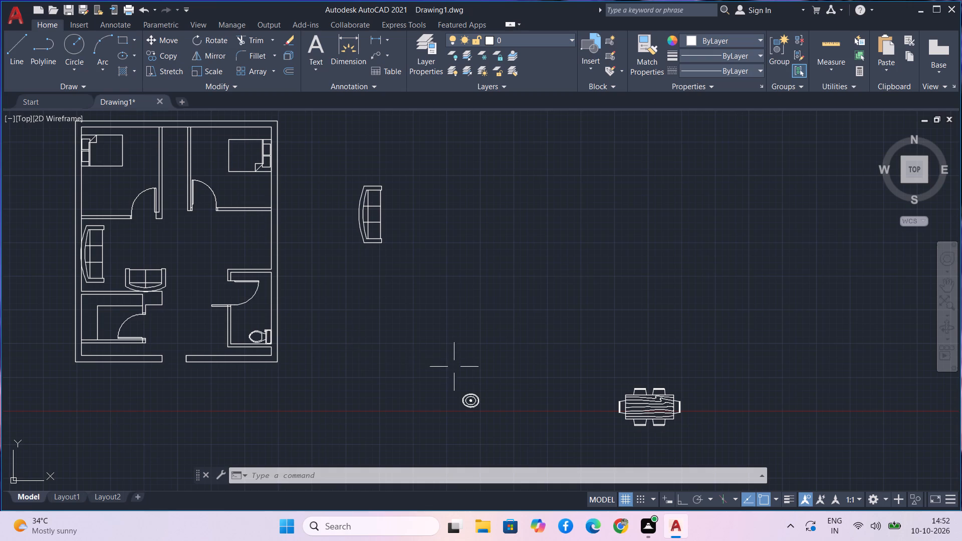
{"action": "left_click", "coordinate": [484, 418]}
{"action": "left_click", "coordinate": [452, 386]}
{"action": "scroll", "coordinate": [463, 404], "scroll_direction": "up", "scroll_amount": 4}
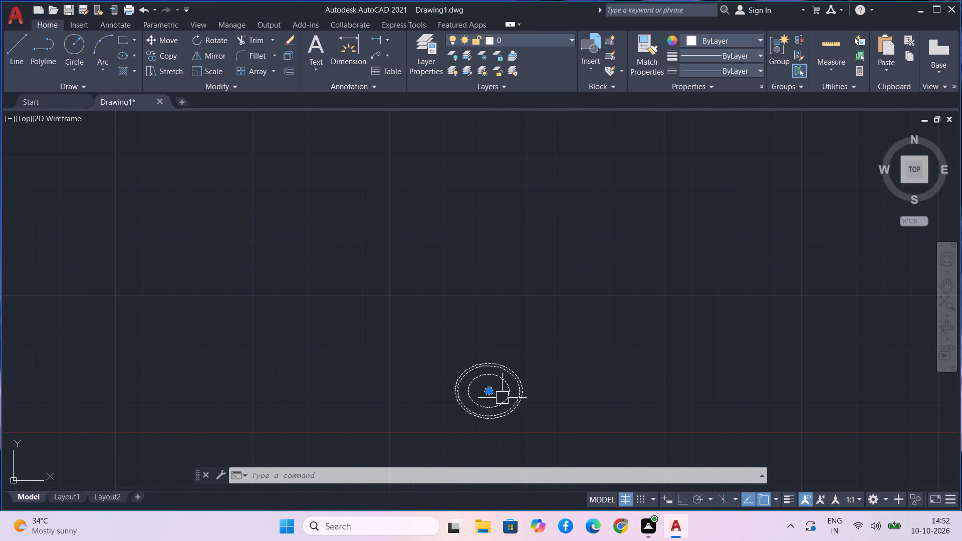
{"action": "left_click", "coordinate": [491, 390]}
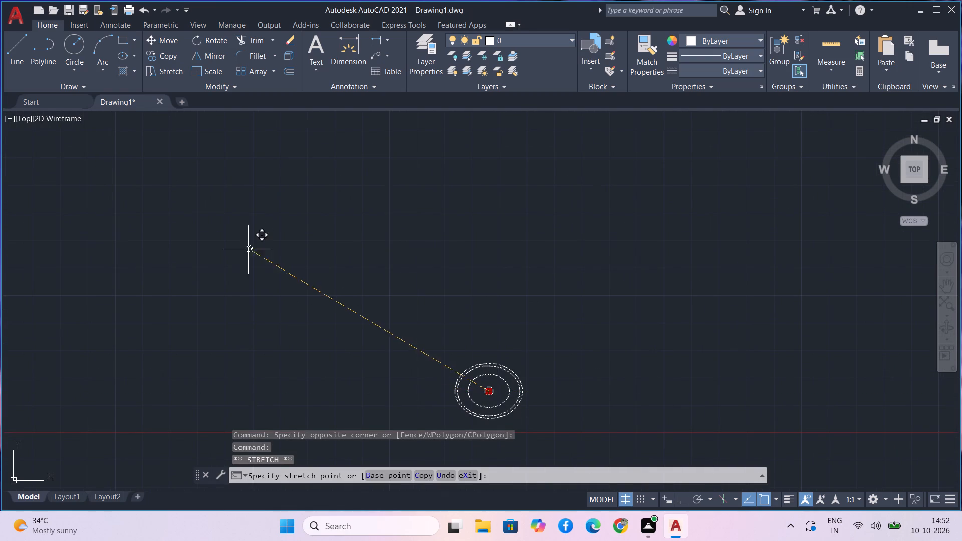
{"action": "scroll", "coordinate": [236, 301], "scroll_direction": "down", "scroll_amount": 3}
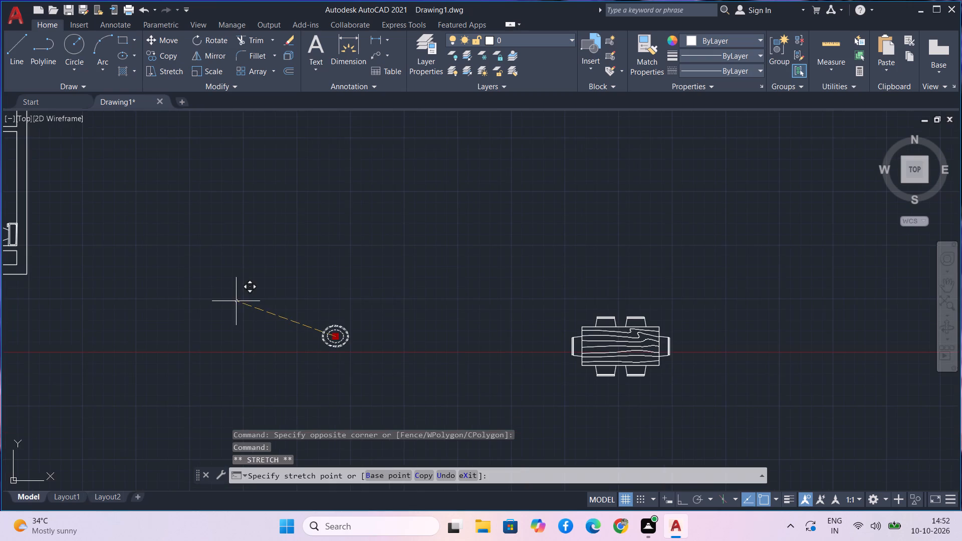
{"action": "scroll", "coordinate": [236, 301], "scroll_direction": "down", "scroll_amount": 2}
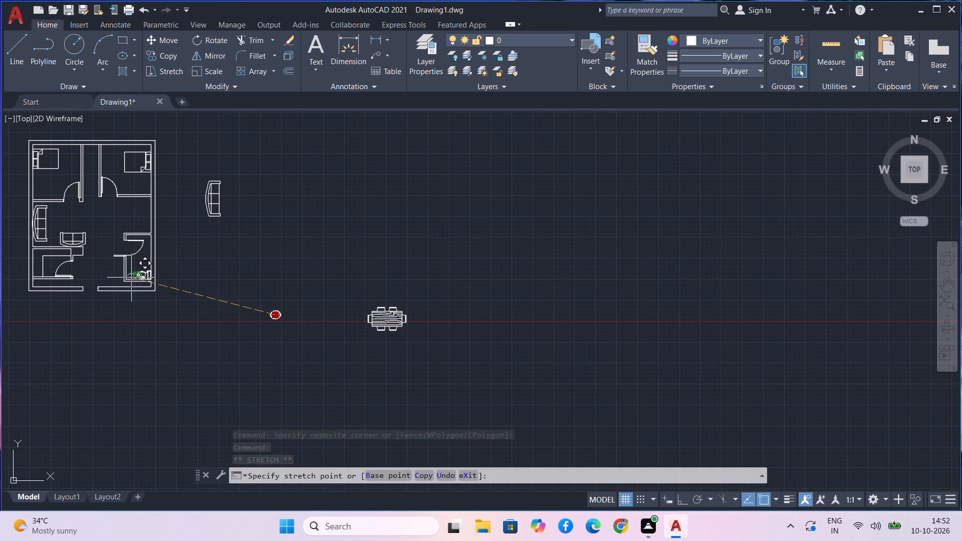
{"action": "scroll", "coordinate": [131, 278], "scroll_direction": "up", "scroll_amount": 3}
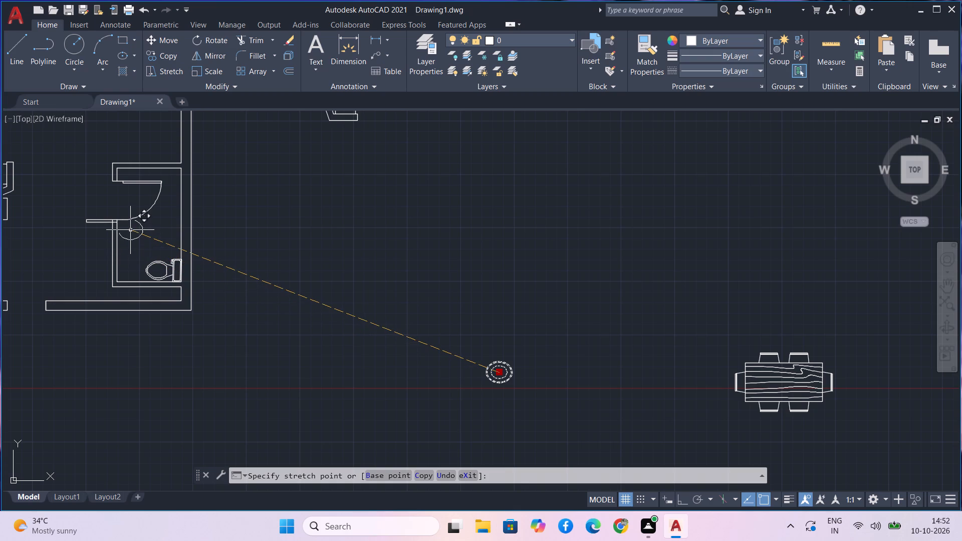
{"action": "scroll", "coordinate": [130, 230], "scroll_direction": "up", "scroll_amount": 4}
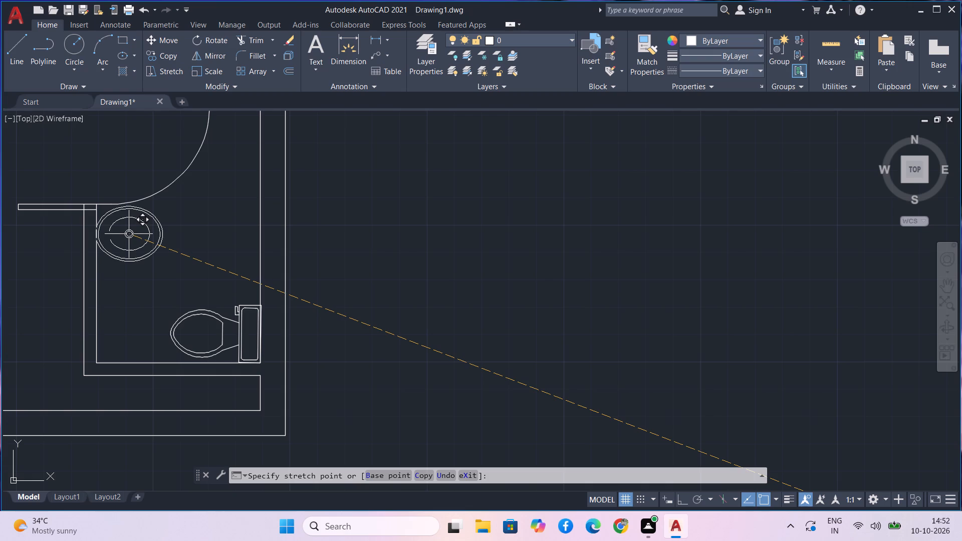
{"action": "left_click", "coordinate": [129, 234]}
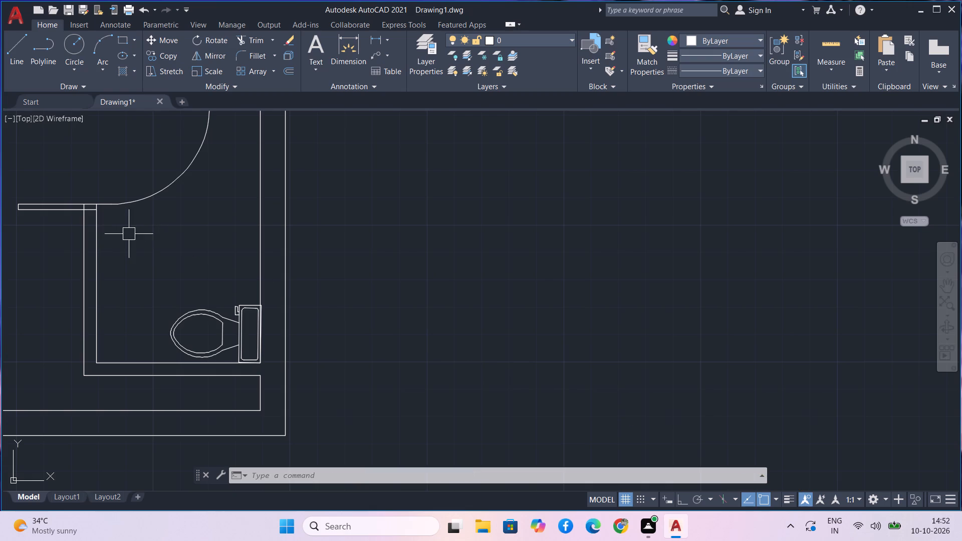
{"action": "scroll", "coordinate": [202, 229], "scroll_direction": "down", "scroll_amount": 2}
{"action": "key", "text": "Escape"}
{"action": "scroll", "coordinate": [311, 237], "scroll_direction": "down", "scroll_amount": 1}
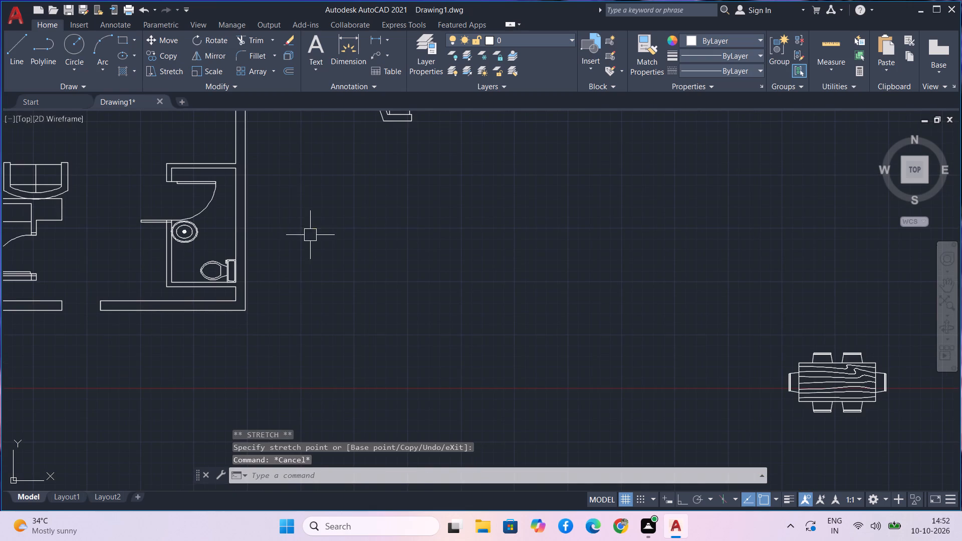
{"action": "middle_click_drag", "start_coordinate": [436, 300], "coordinate": [349, 339]}
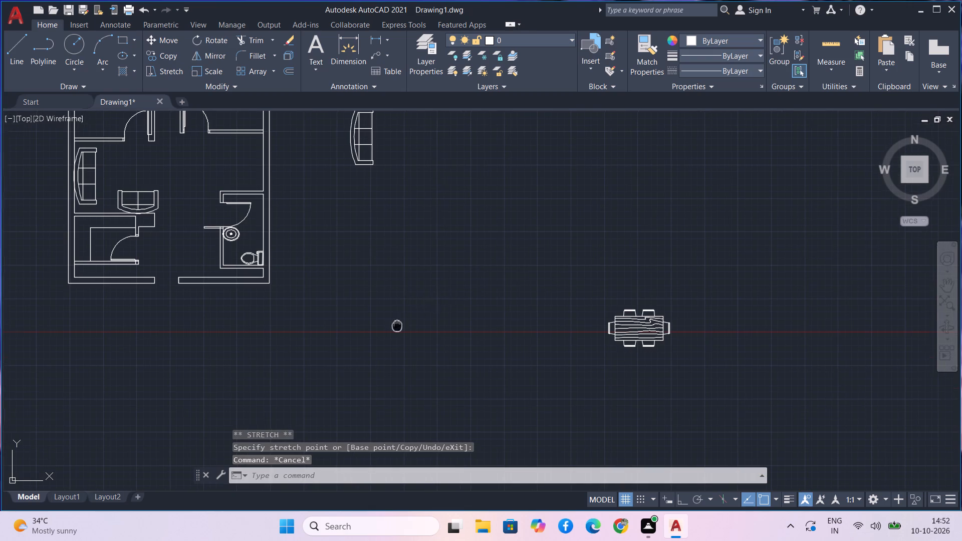
Scale the dining set down slightly, freehand, using the tabletop's lower-right corner as the base point.
{"action": "middle_click_drag", "start_coordinate": [349, 339], "coordinate": [300, 343]}
{"action": "left_click", "coordinate": [557, 397]}
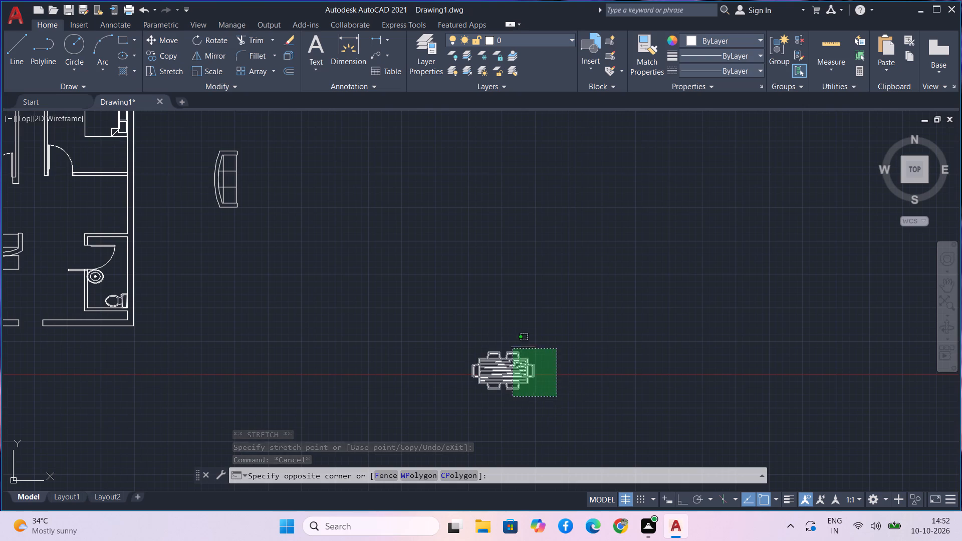
{"action": "left_click", "coordinate": [480, 329]}
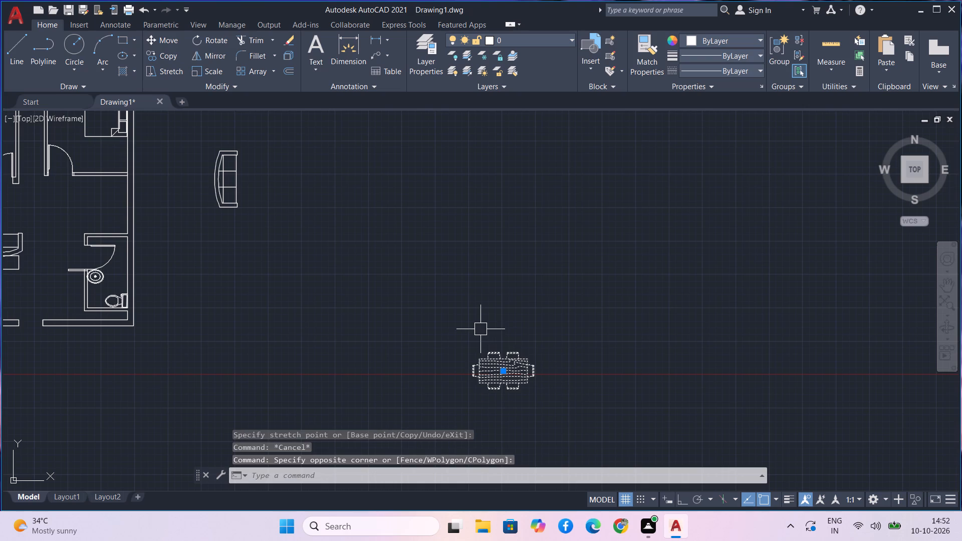
{"action": "type", "text": "sc"}
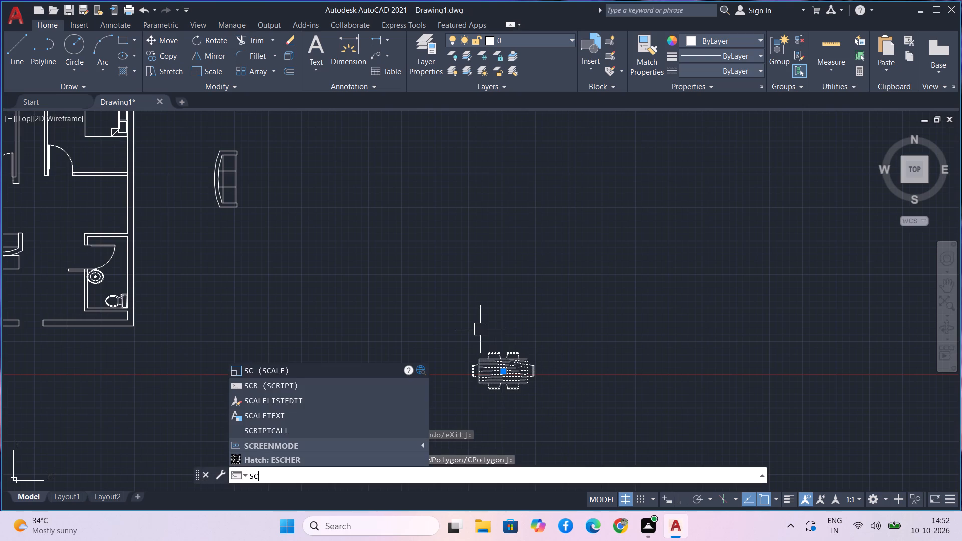
{"action": "key", "text": "space"}
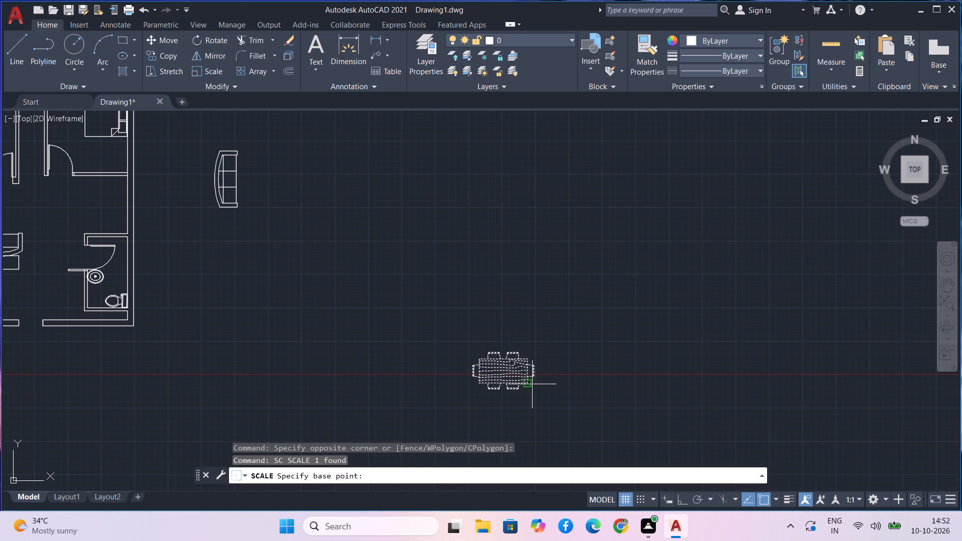
{"action": "left_click", "coordinate": [532, 384]}
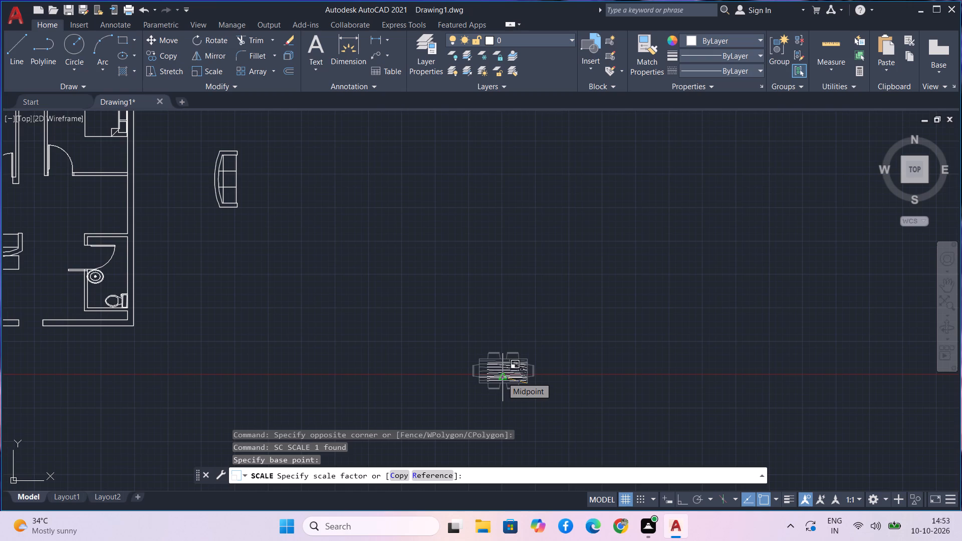
{"action": "scroll", "coordinate": [502, 377], "scroll_direction": "up", "scroll_amount": 3}
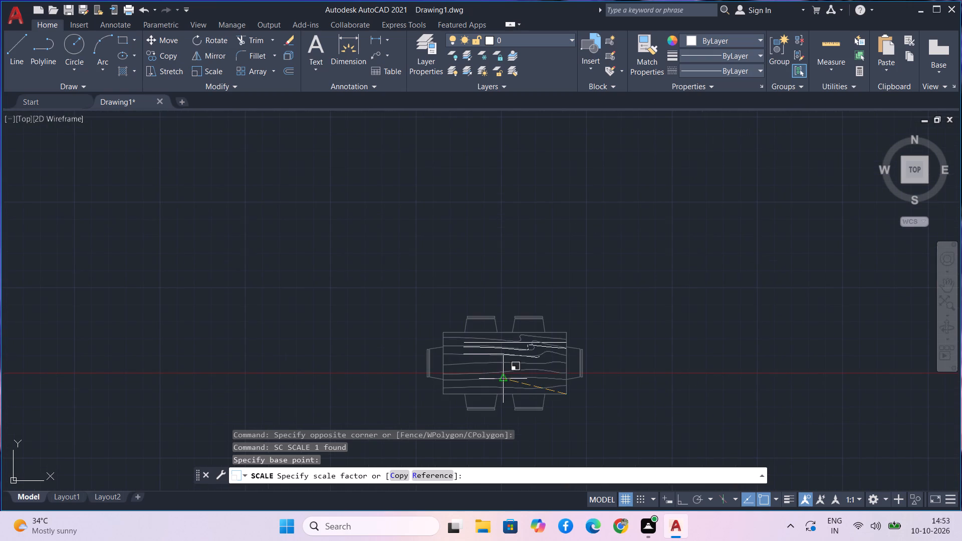
{"action": "left_click", "coordinate": [504, 377]}
Move the dining set by its tabletop's upper-left corner into the house, between the right-hand bedroom and the right-hand bathroom.
{"action": "left_click", "coordinate": [603, 413]}
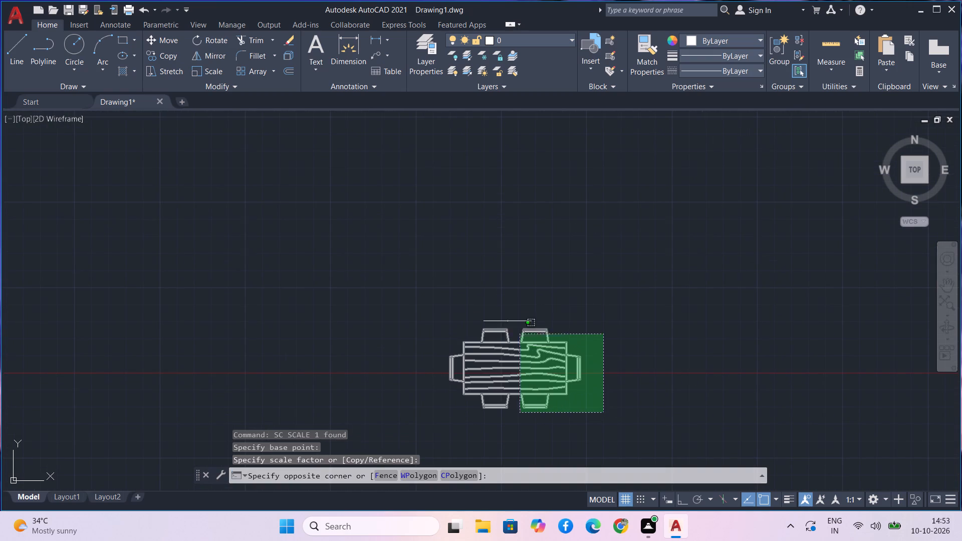
{"action": "left_click", "coordinate": [484, 301]}
{"action": "type", "text": "m"}
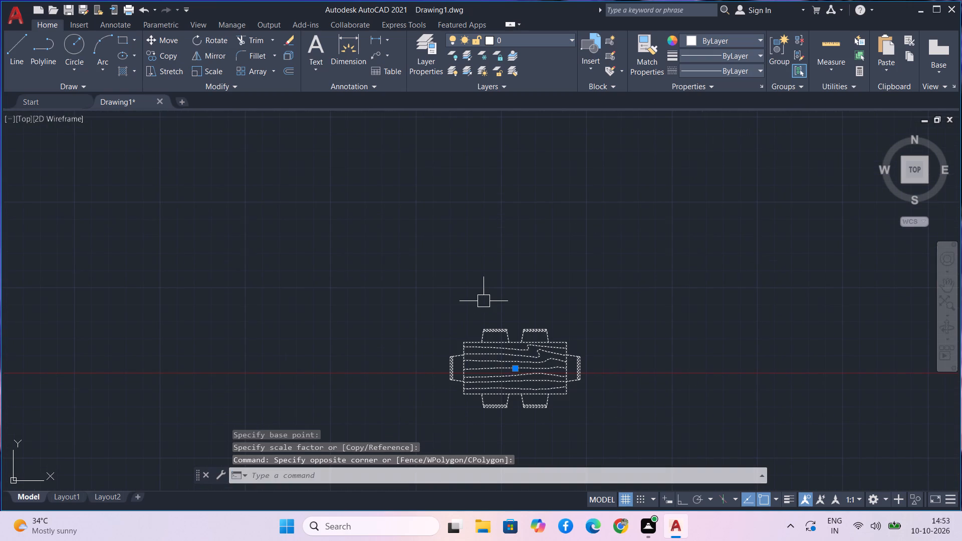
{"action": "key", "text": "space"}
{"action": "left_click", "coordinate": [467, 341]}
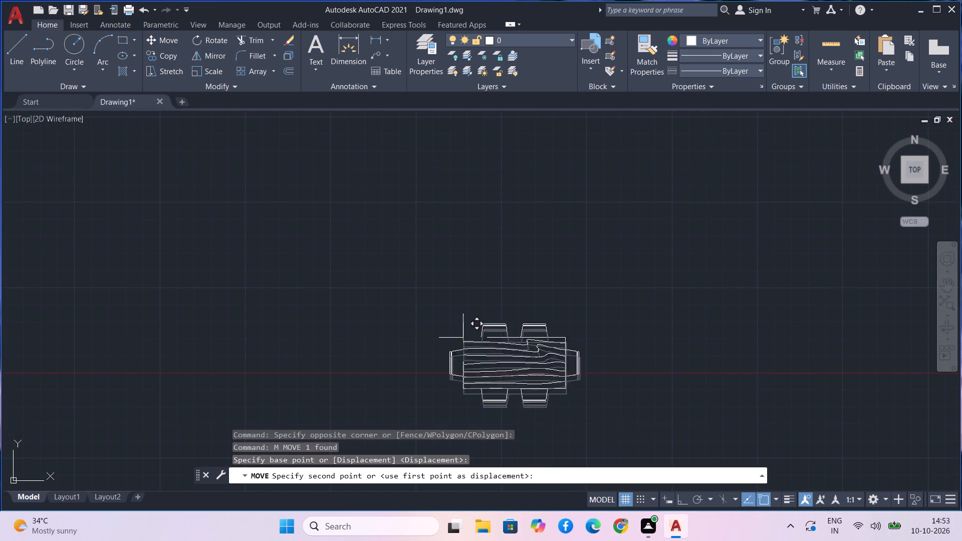
{"action": "scroll", "coordinate": [263, 235], "scroll_direction": "down", "scroll_amount": 6}
{"action": "middle_click_drag", "start_coordinate": [269, 240], "coordinate": [494, 305]}
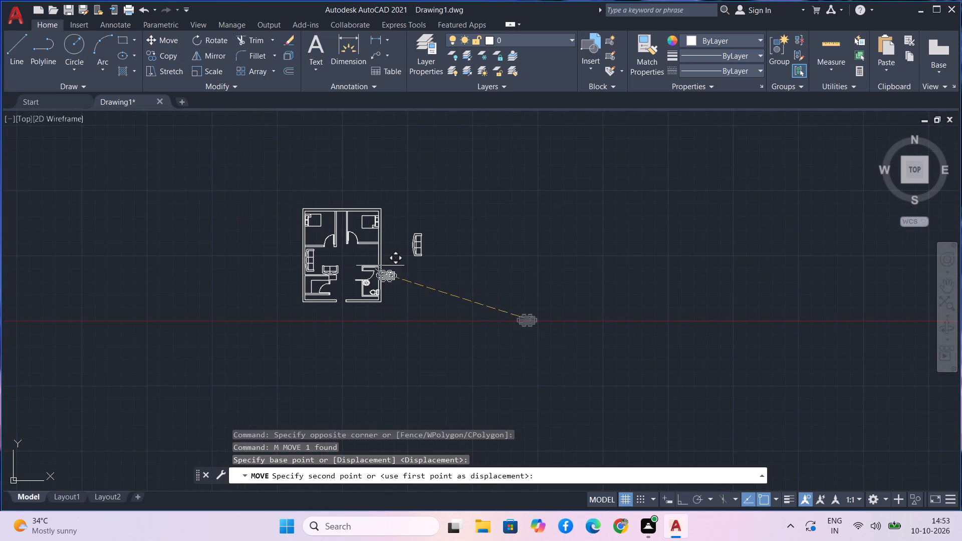
{"action": "scroll", "coordinate": [378, 262], "scroll_direction": "up", "scroll_amount": 6}
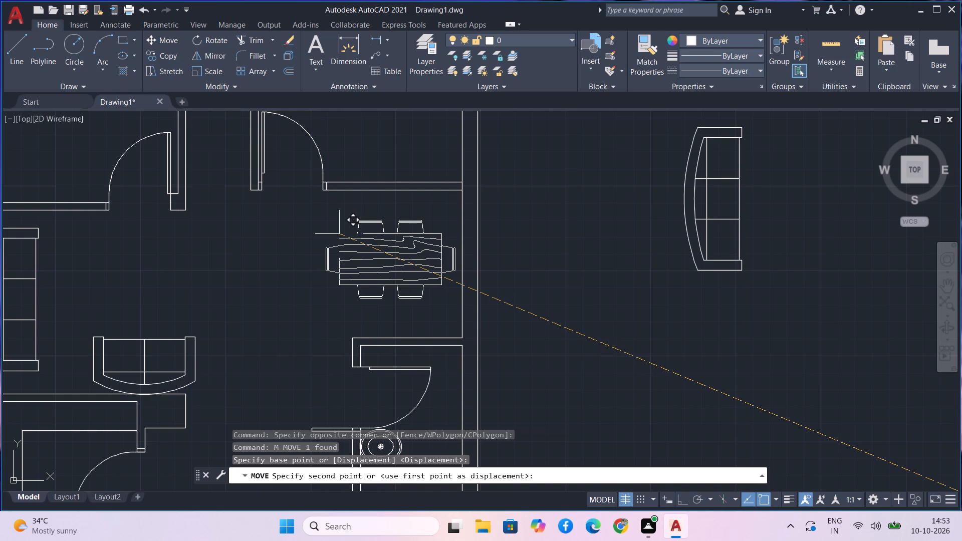
{"action": "left_click", "coordinate": [339, 234]}
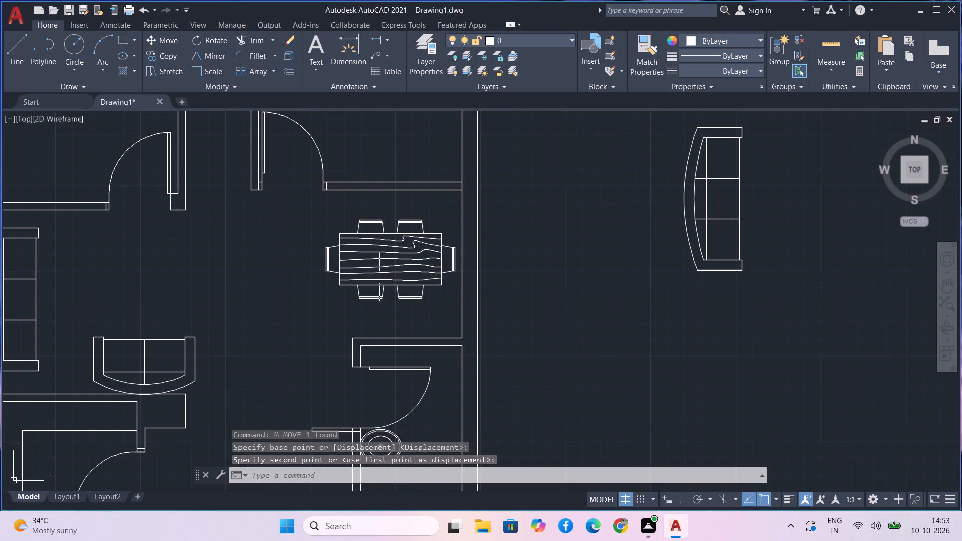
Rotate the dining set 90° clockwise about its tabletop's upper-left corner so the table stands vertically.
{"action": "left_click", "coordinate": [425, 310]}
{"action": "left_click", "coordinate": [379, 255]}
{"action": "key", "text": "m"}
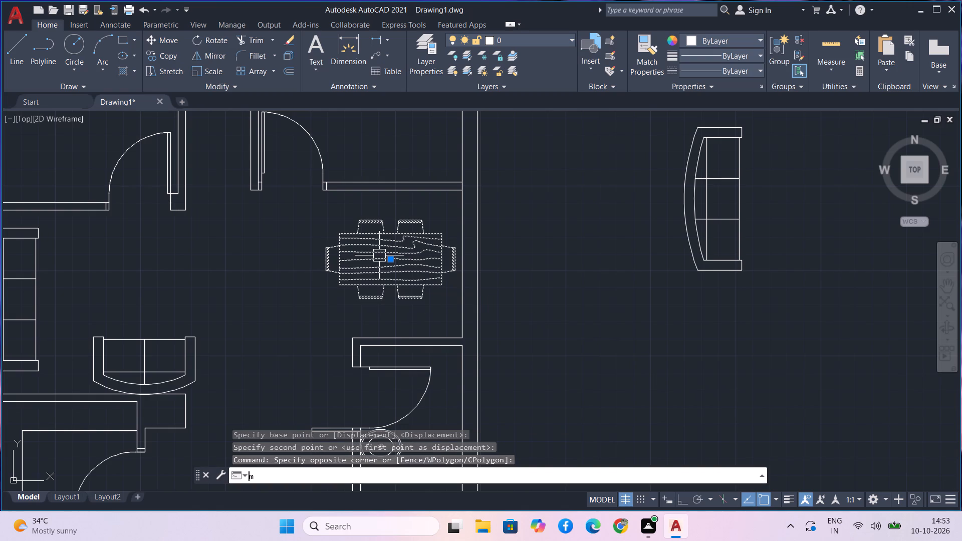
{"action": "key", "text": "BackSpace"}
{"action": "type", "text": "ro"}
{"action": "key", "text": "space"}
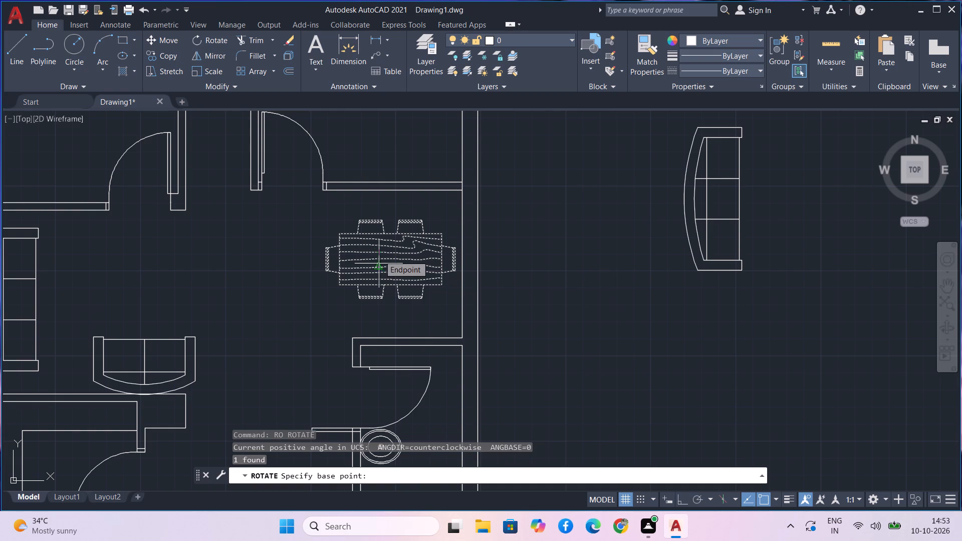
{"action": "left_click", "coordinate": [336, 234]}
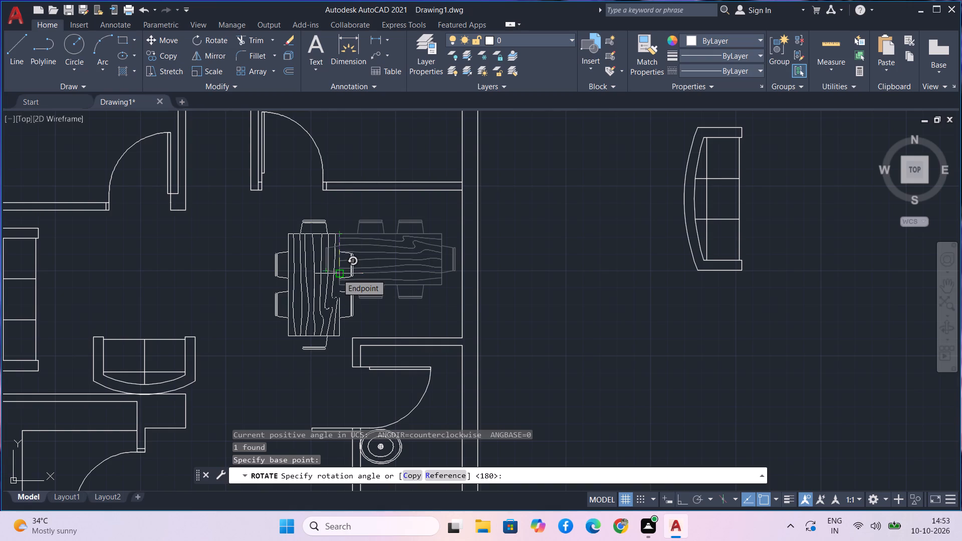
{"action": "left_click", "coordinate": [337, 274]}
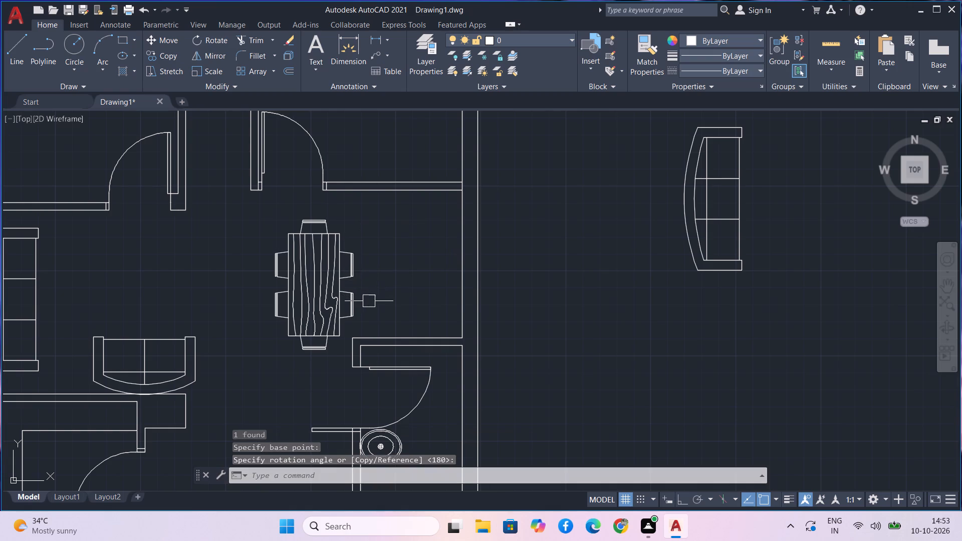
Move the vertical dining set by its tabletop's upper-left corner toward the right outer wall, between the bedroom and bathroom walls.
{"action": "left_click", "coordinate": [369, 301]}
{"action": "left_click", "coordinate": [264, 262]}
{"action": "type", "text": "m"}
{"action": "key", "text": "space"}
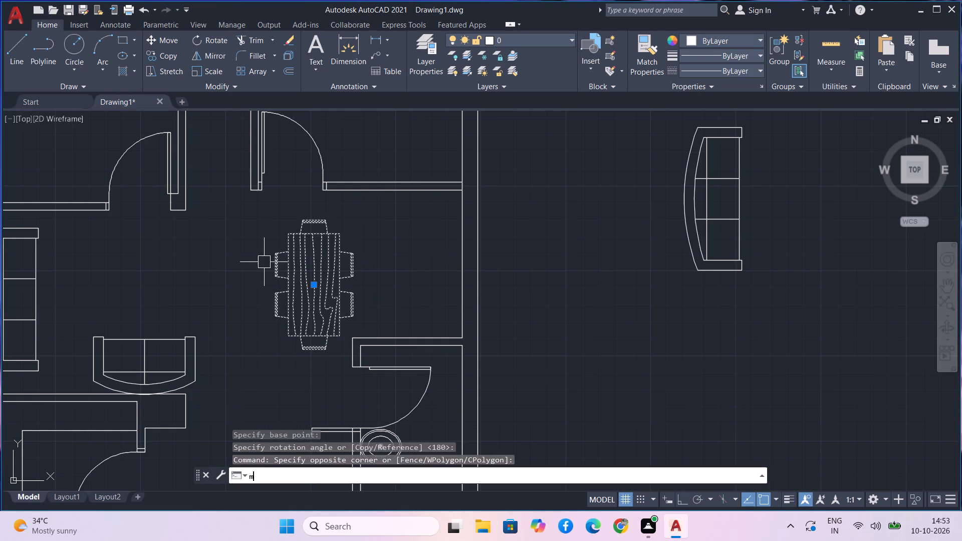
{"action": "left_click", "coordinate": [287, 237]}
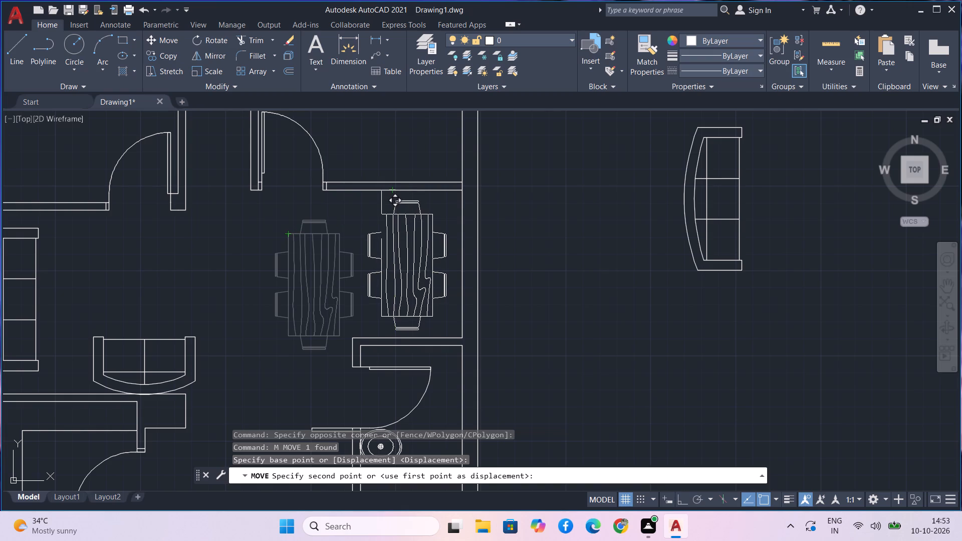
{"action": "left_click", "coordinate": [381, 214]}
Erase the spare sofa block lying outside the house plan, to its right.
{"action": "scroll", "coordinate": [522, 234], "scroll_direction": "down", "scroll_amount": 1}
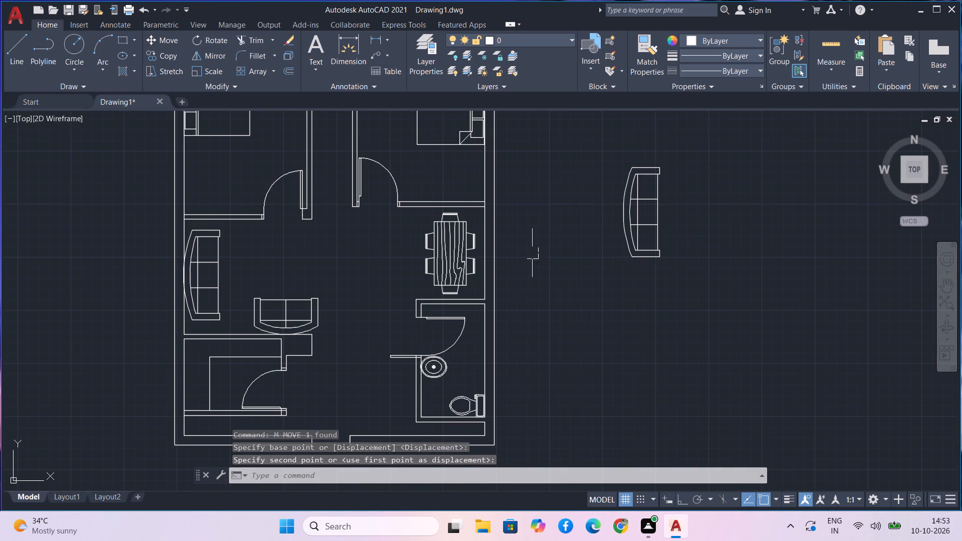
{"action": "middle_click_drag", "start_coordinate": [536, 269], "coordinate": [499, 223]}
{"action": "left_click_drag", "start_coordinate": [626, 274], "coordinate": [611, 247]}
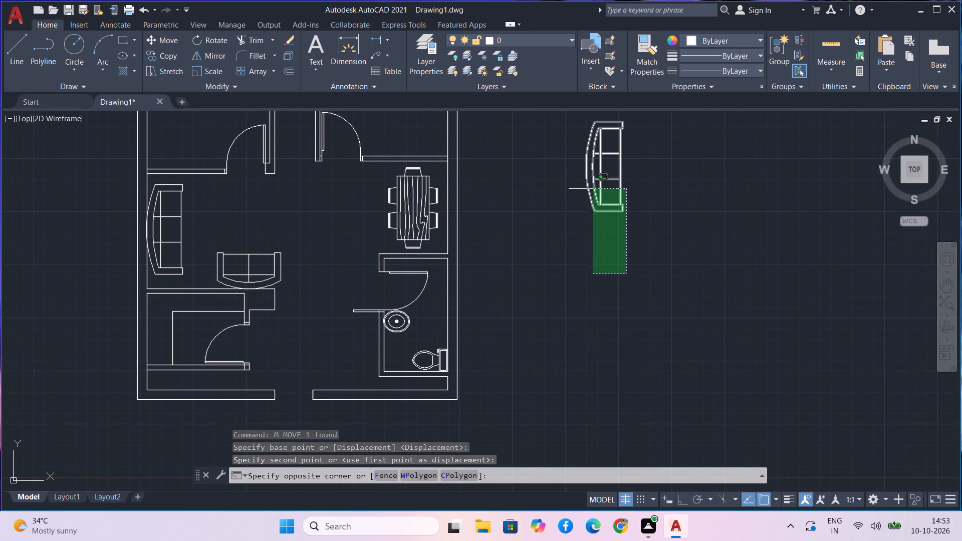
{"action": "left_click", "coordinate": [592, 187]}
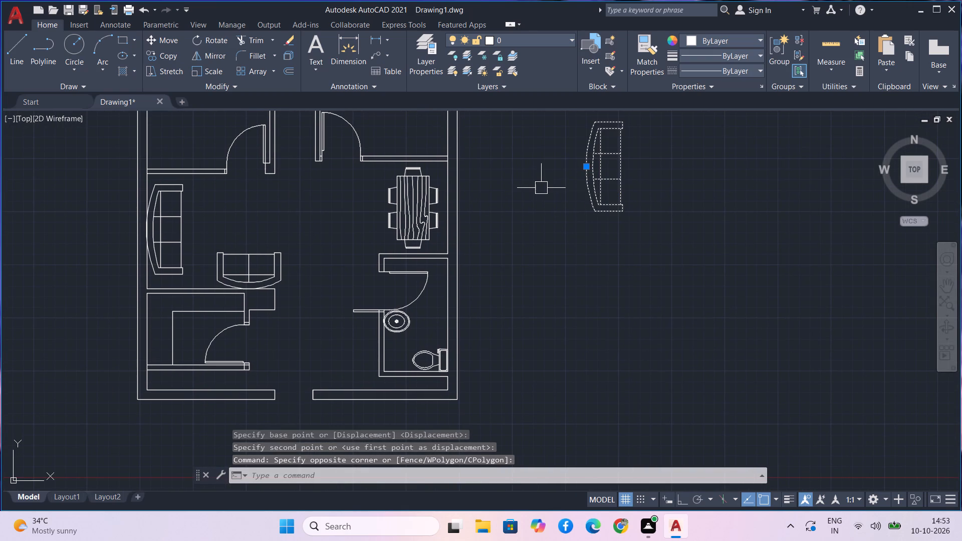
{"action": "key", "text": "Delete"}
Draw a long, narrow horizontal rectangle freehand in the empty space right of the house plan.
{"action": "scroll", "coordinate": [541, 188], "scroll_direction": "down", "scroll_amount": 1}
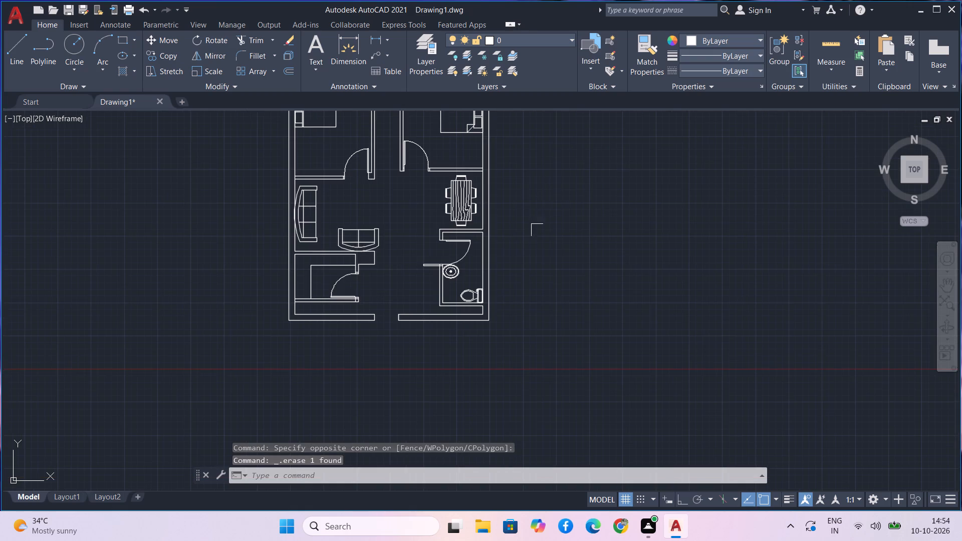
{"action": "middle_click_drag", "start_coordinate": [536, 239], "coordinate": [542, 286]}
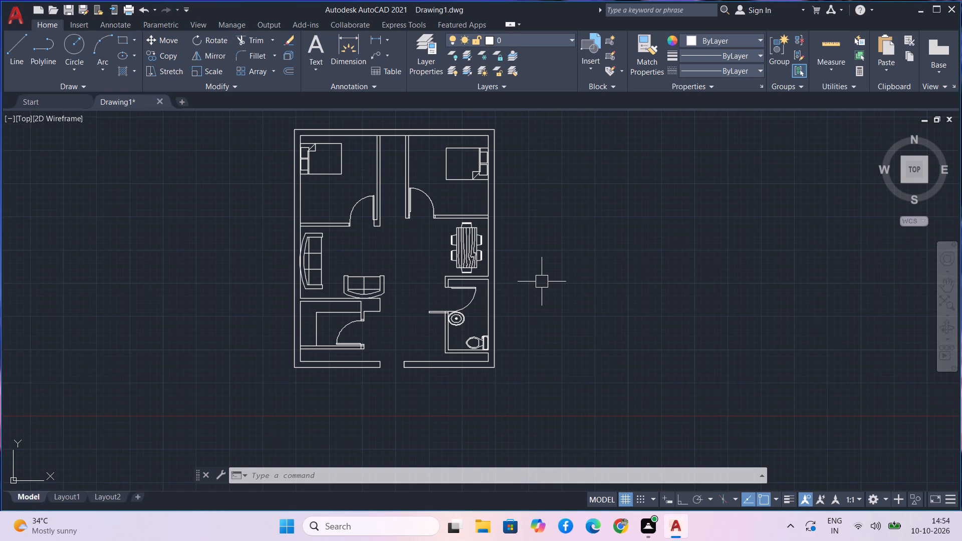
{"action": "middle_click_drag", "start_coordinate": [542, 282], "coordinate": [506, 319]}
{"action": "middle_click_drag", "start_coordinate": [506, 319], "coordinate": [392, 330]}
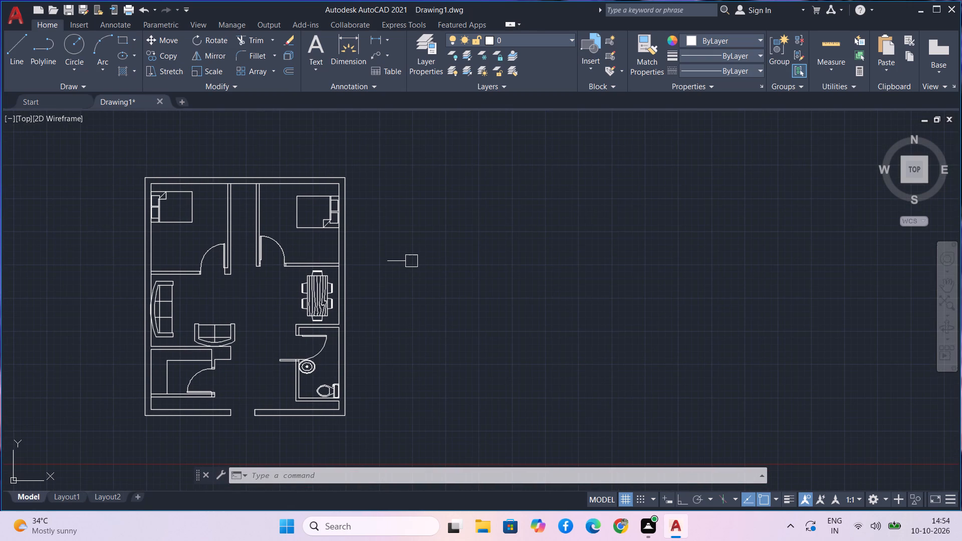
{"action": "type", "text": "rec"}
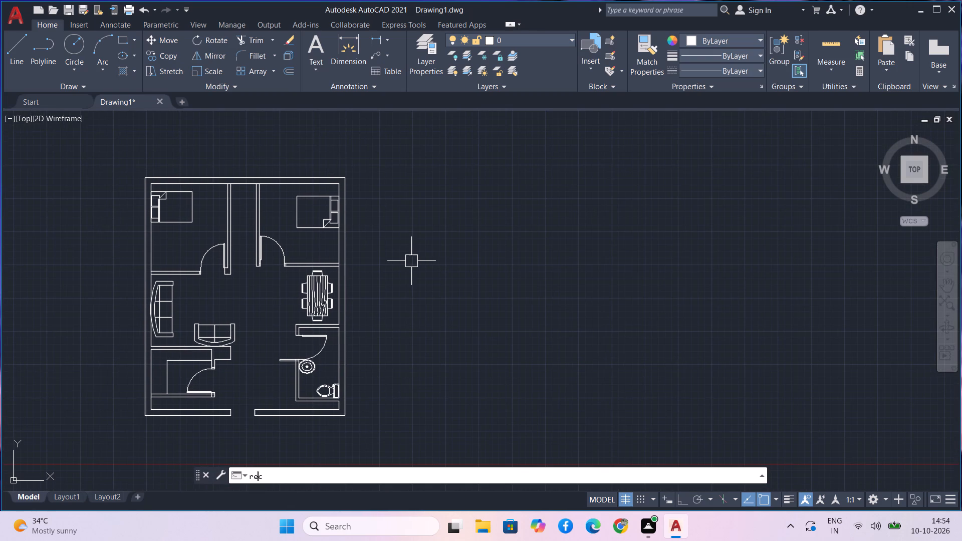
{"action": "key", "text": "space"}
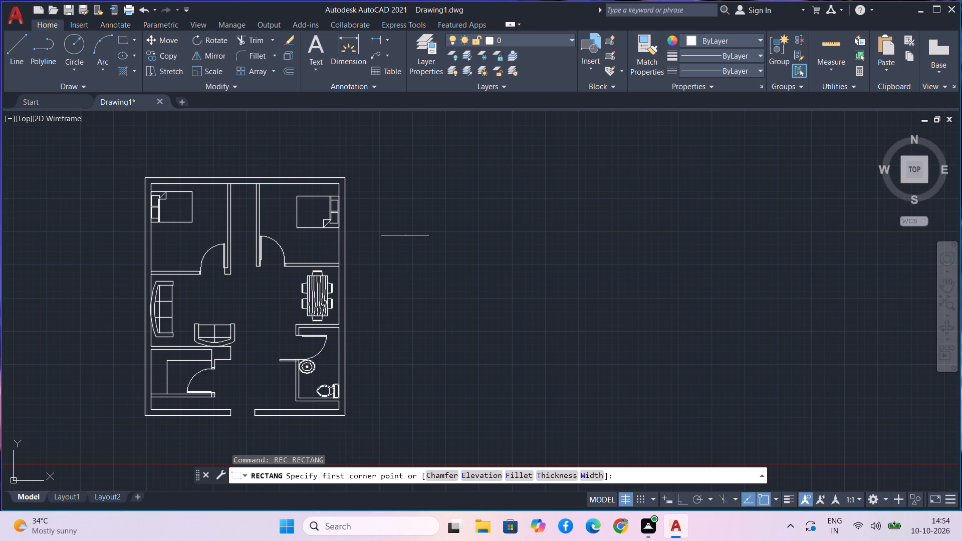
{"action": "left_click", "coordinate": [405, 235]}
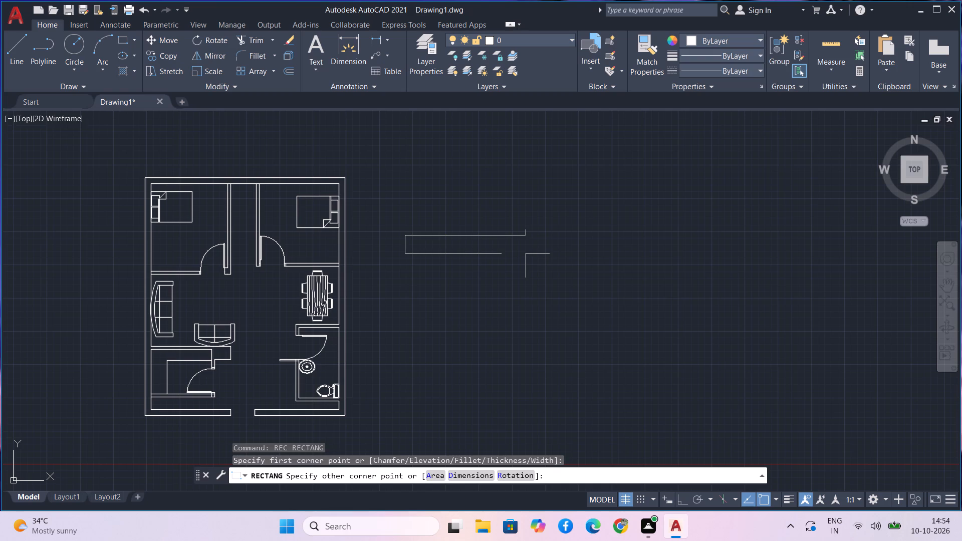
{"action": "left_click", "coordinate": [526, 253]}
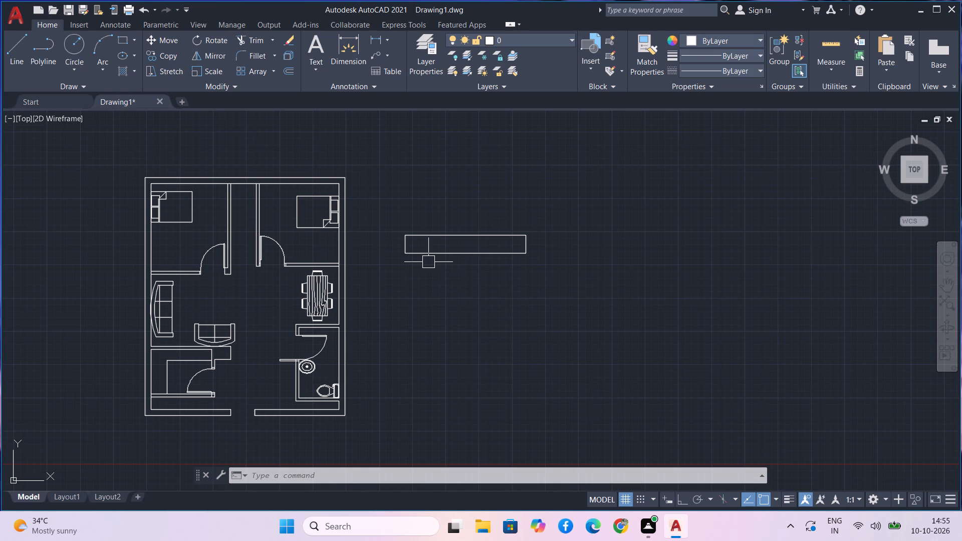
Explode the long rectangle beside the house plan into separate lines.
{"action": "left_click_drag", "start_coordinate": [486, 304], "coordinate": [479, 290]}
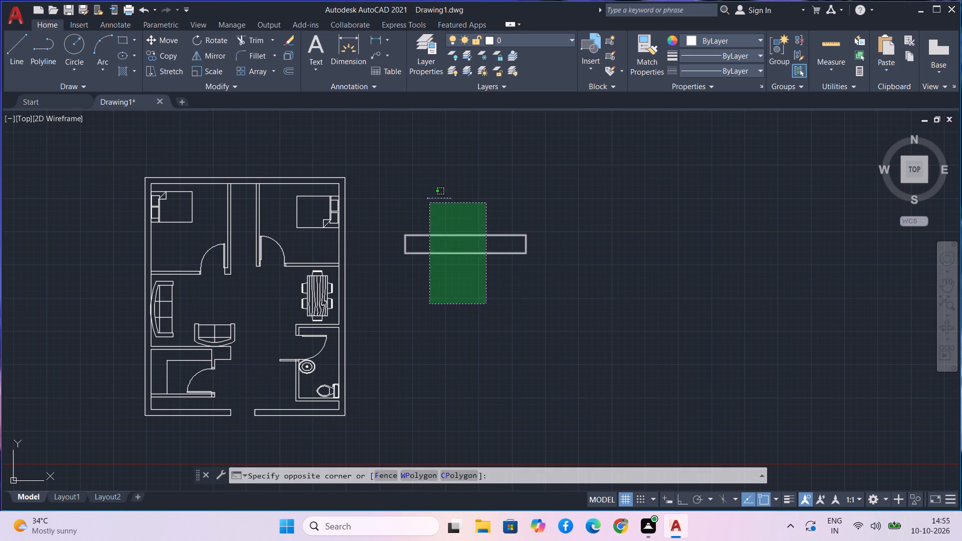
{"action": "left_click", "coordinate": [426, 196]}
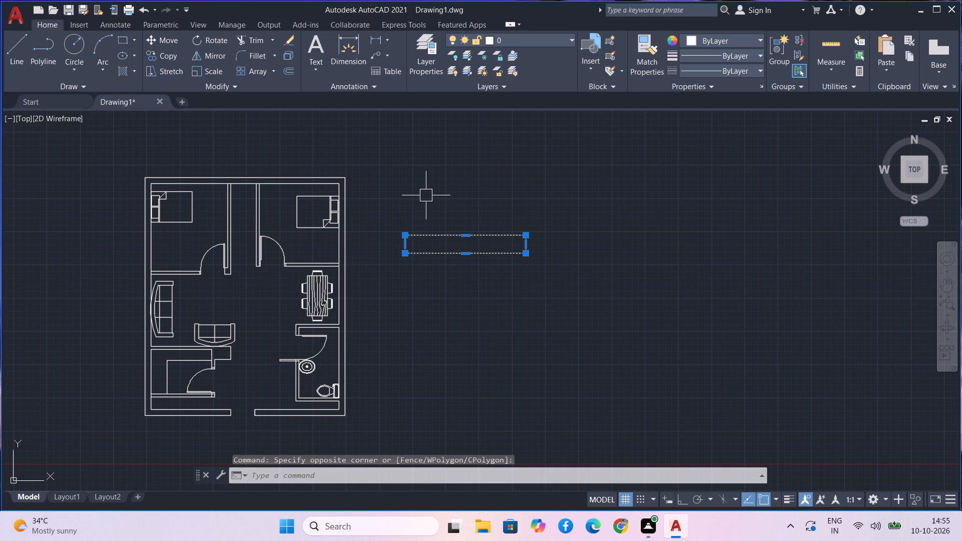
{"action": "type", "text": "x"}
{"action": "key", "text": "space"}
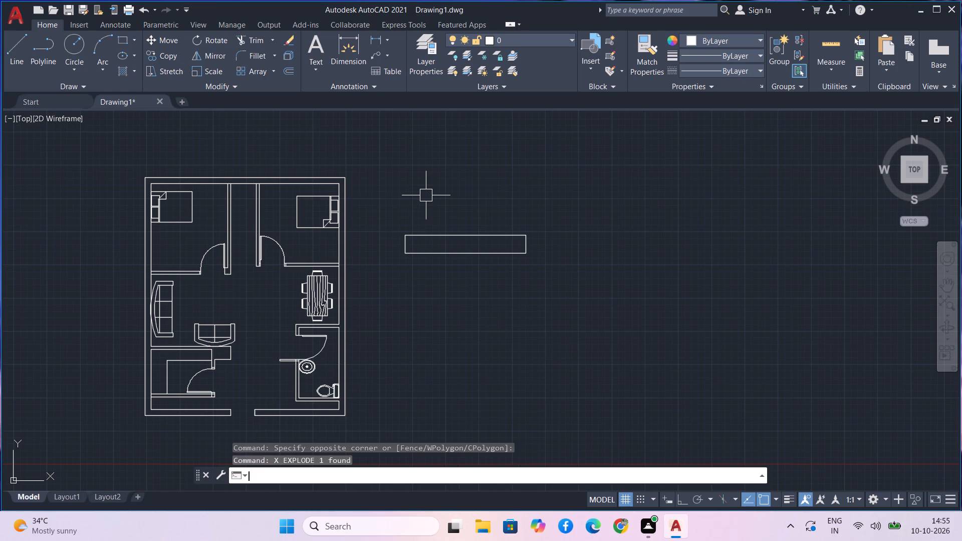
{"action": "left_click", "coordinate": [477, 231]}
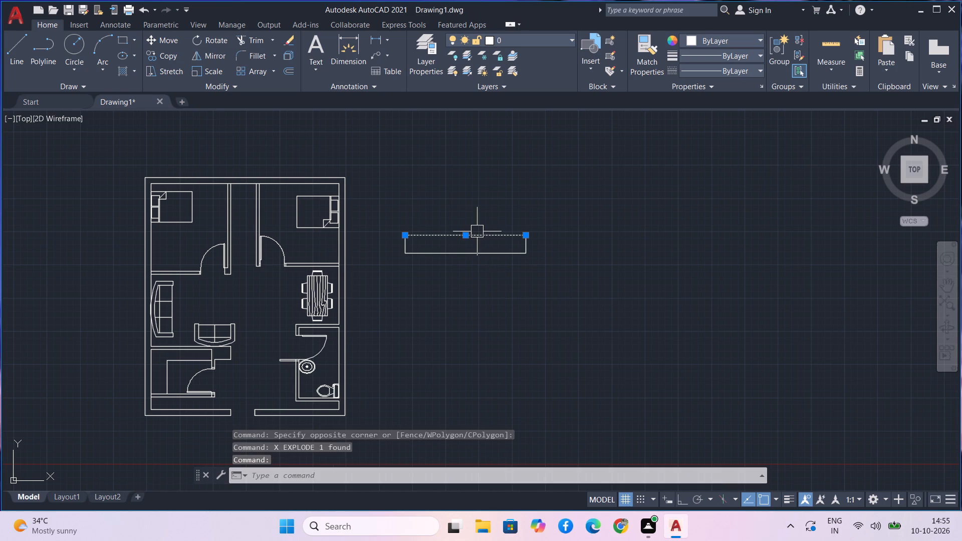
{"action": "key", "text": "Escape"}
Offset the long rectangle's left edge inward repeatedly at 10" spacing with the Multiple option, making 16 tread lines toward the right end.
{"action": "scroll", "coordinate": [457, 236], "scroll_direction": "up", "scroll_amount": 3}
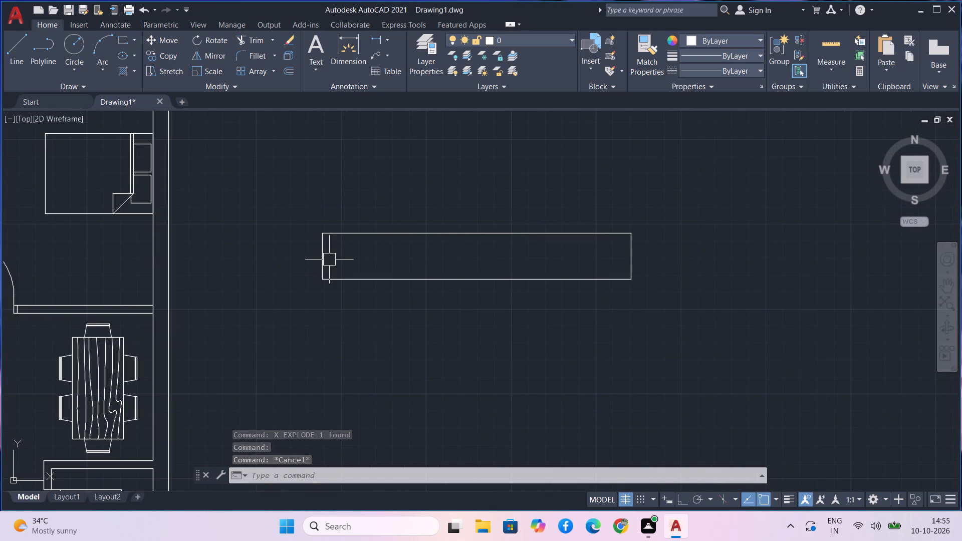
{"action": "type", "text": "o"}
{"action": "key", "text": "space"}
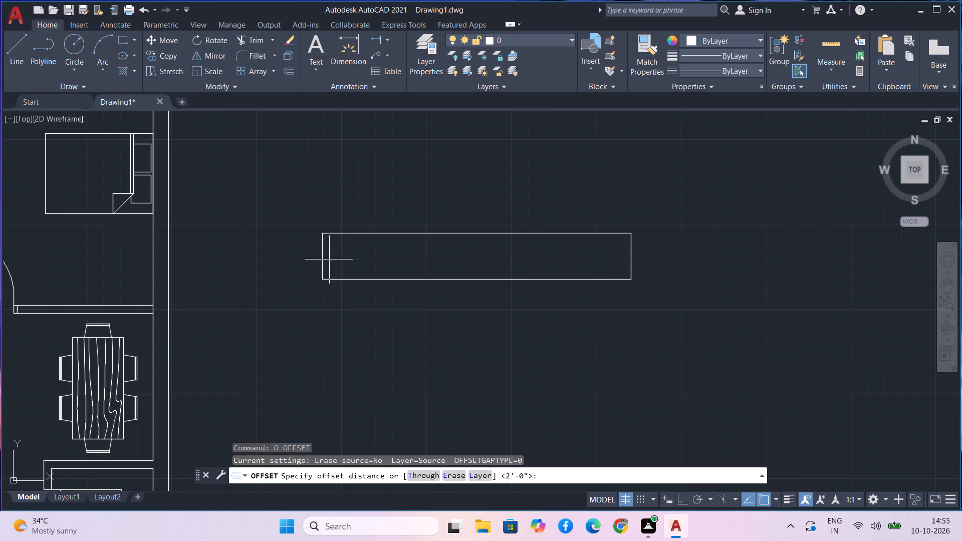
{"action": "key", "text": "1"}
{"action": "key", "text": "0"}
{"action": "key", "text": "shift+quotedbl"}
{"action": "key", "text": "Return"}
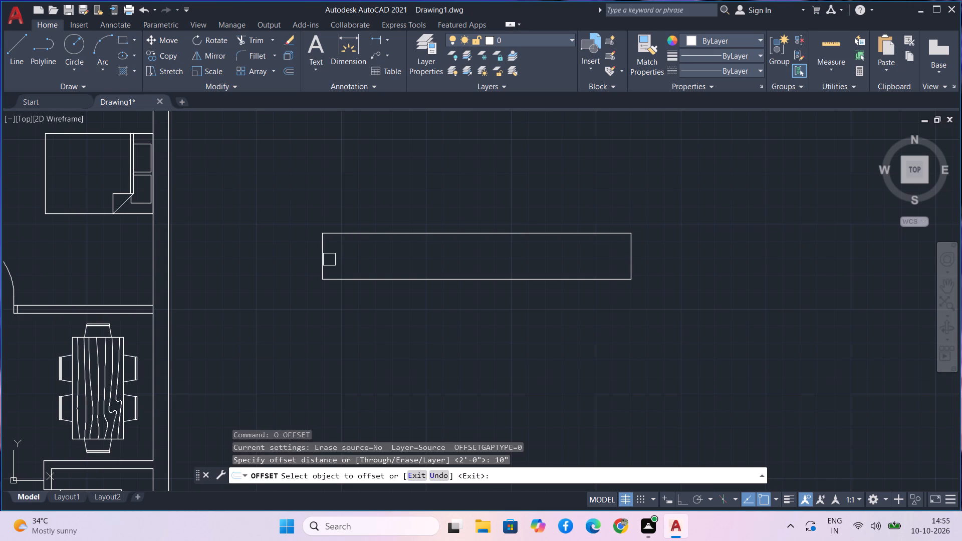
{"action": "left_click", "coordinate": [326, 258]}
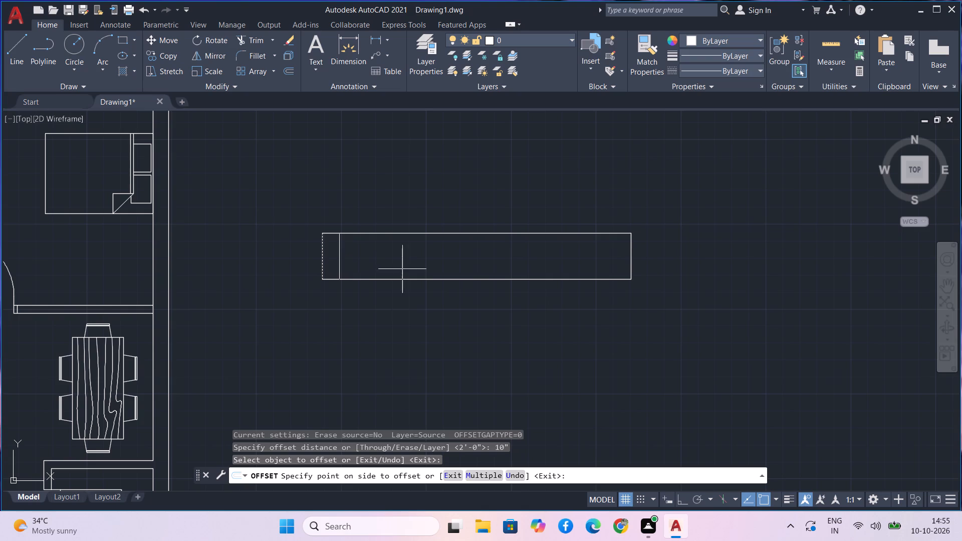
{"action": "left_click", "coordinate": [486, 477]}
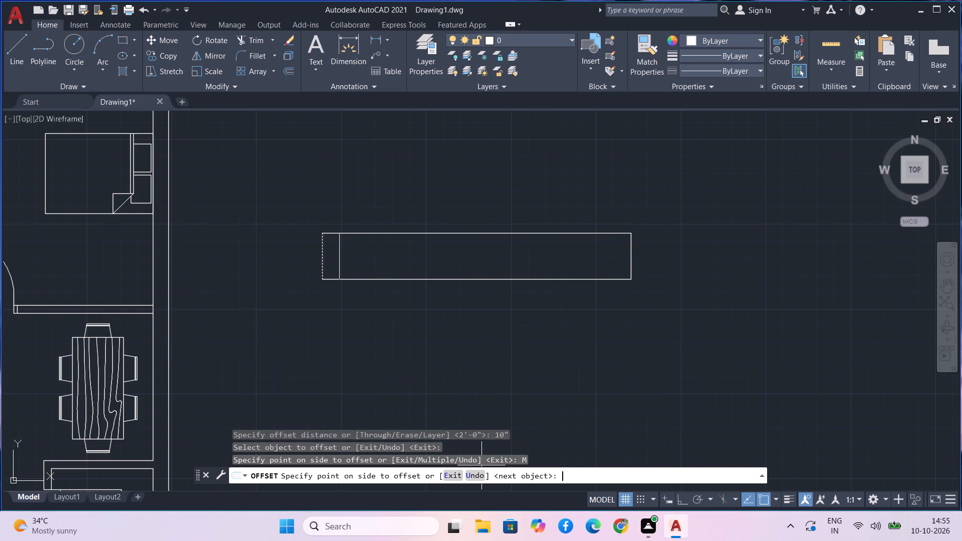
{"action": "type", "text": "10"}
{"action": "key", "text": "Return"}
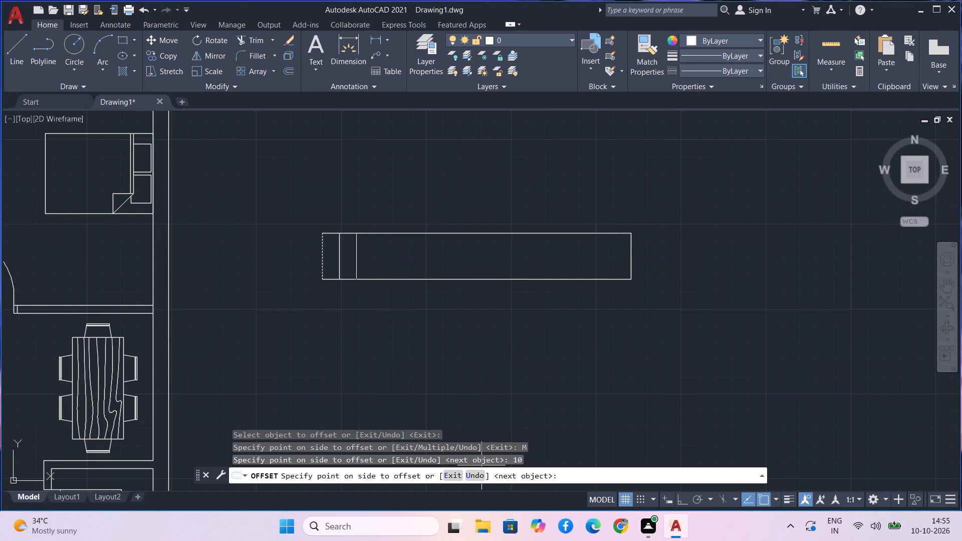
{"action": "left_click", "coordinate": [515, 255]}
{"action": "double_click", "coordinate": [548, 262]}
{"action": "double_click", "coordinate": [554, 260]}
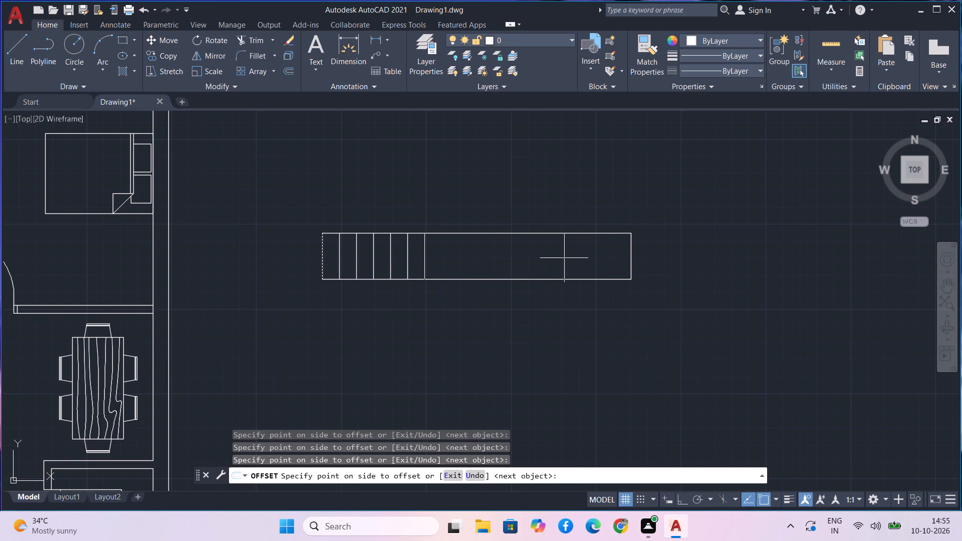
{"action": "double_click", "coordinate": [565, 257]}
{"action": "double_click", "coordinate": [599, 254]}
{"action": "left_click", "coordinate": [605, 253]}
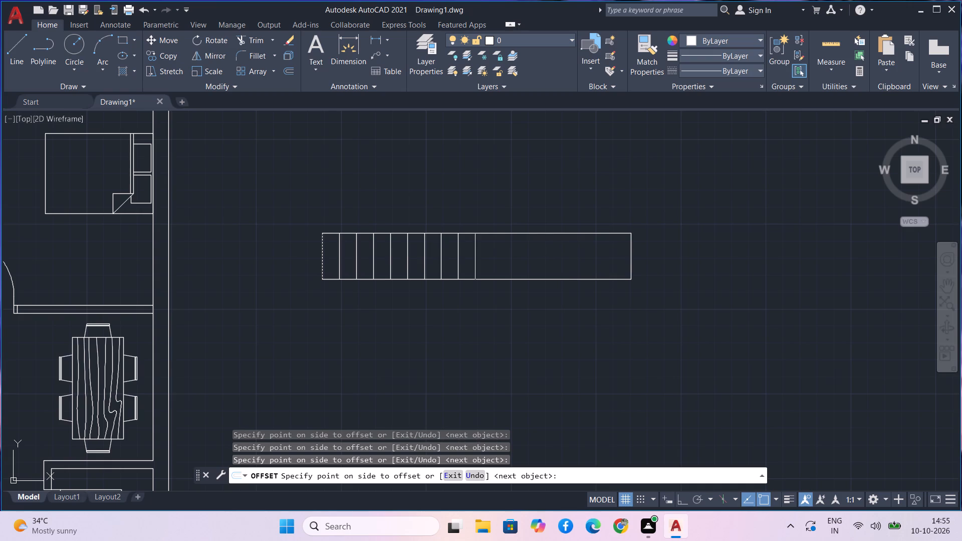
{"action": "left_click", "coordinate": [601, 253]}
{"action": "left_click", "coordinate": [606, 254]}
{"action": "left_click", "coordinate": [619, 254]}
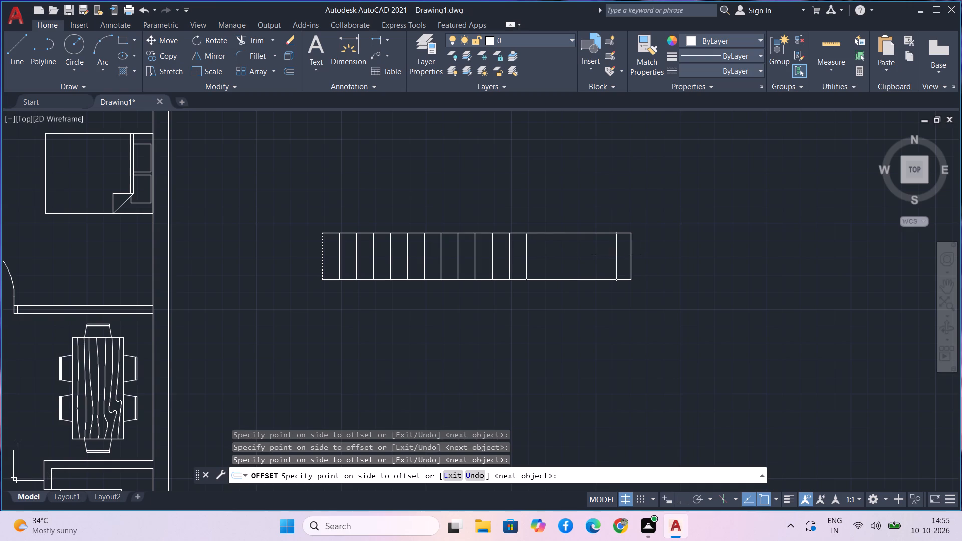
{"action": "left_click", "coordinate": [616, 256]}
{"action": "left_click", "coordinate": [612, 259]}
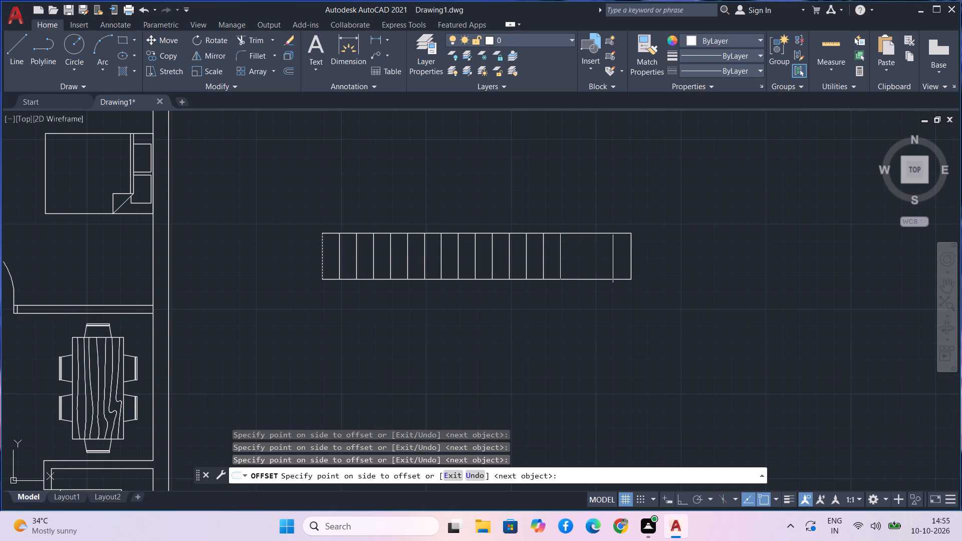
{"action": "left_click", "coordinate": [615, 258]}
{"action": "left_click", "coordinate": [616, 258]}
{"action": "left_click", "coordinate": [618, 258]}
{"action": "key", "text": "Escape"}
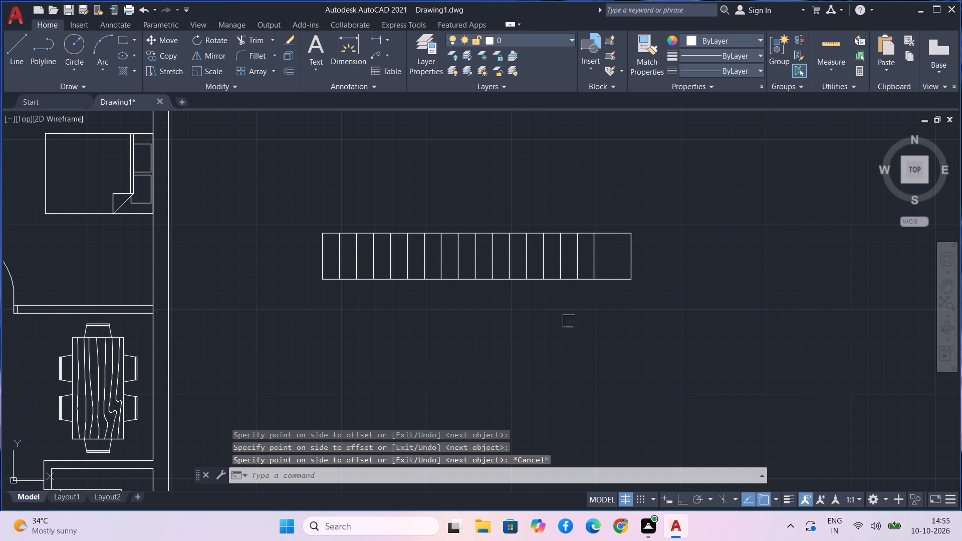
{"action": "left_click", "coordinate": [611, 265]}
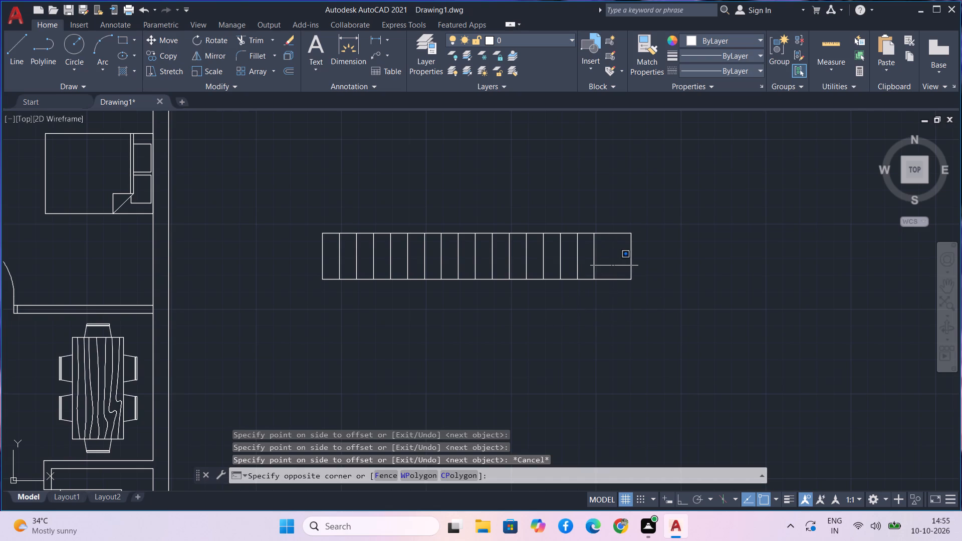
{"action": "left_click", "coordinate": [615, 265]}
{"action": "key", "text": "Escape"}
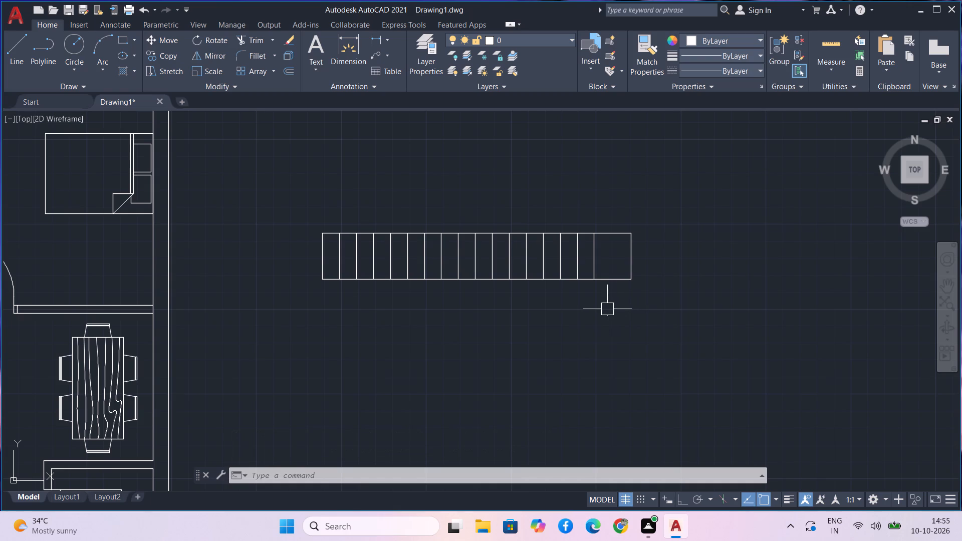
Draw a horizontal line with Ortho on along the rectangle's mid-height, from just right of the last tread line back into the first tread.
{"action": "type", "text": "l"}
{"action": "key", "text": "space"}
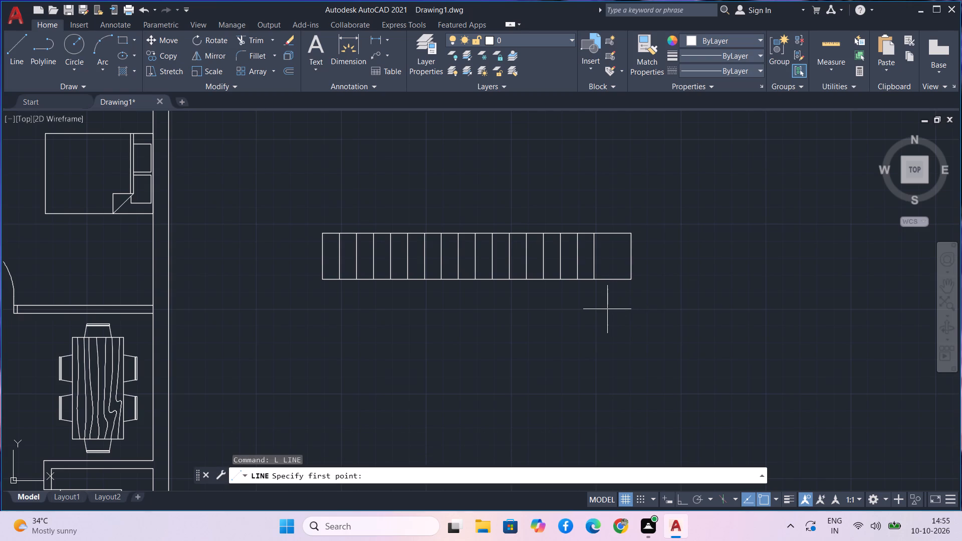
{"action": "left_click", "coordinate": [603, 259]}
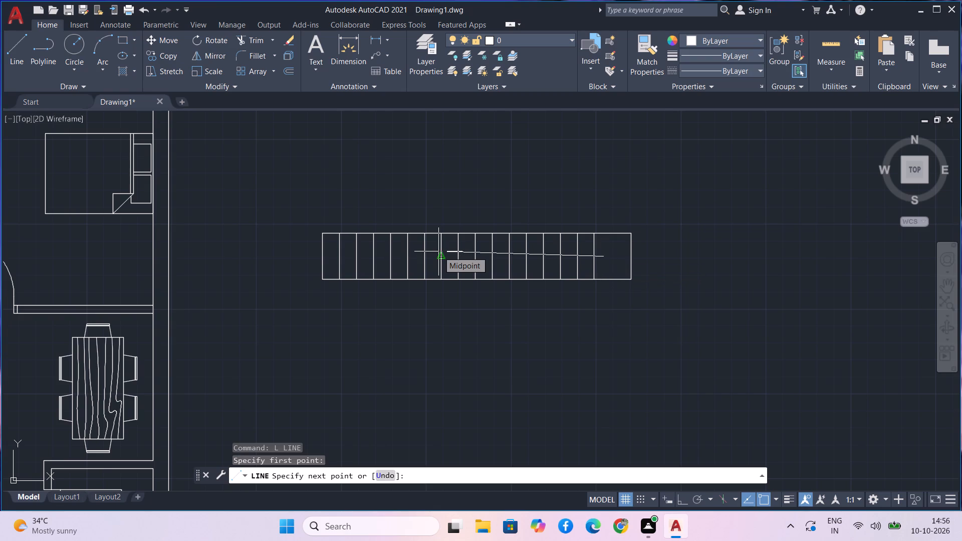
{"action": "key", "text": "F8"}
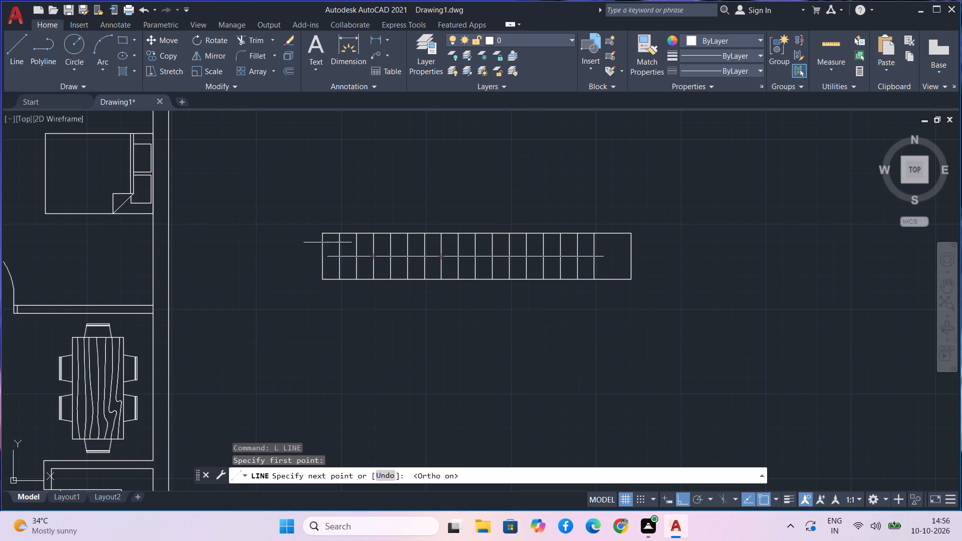
{"action": "scroll", "coordinate": [328, 242], "scroll_direction": "up", "scroll_amount": 2}
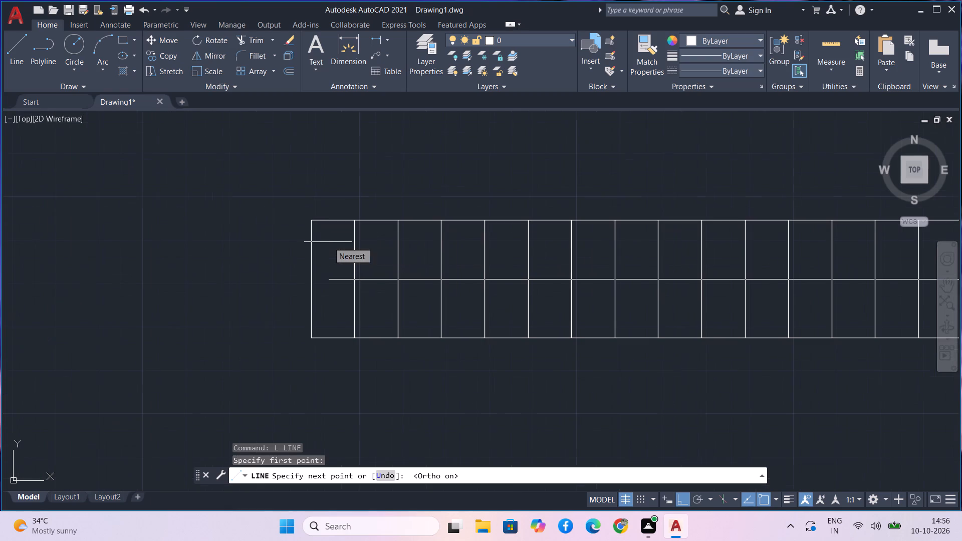
{"action": "left_click", "coordinate": [327, 246]}
{"action": "key", "text": "Escape"}
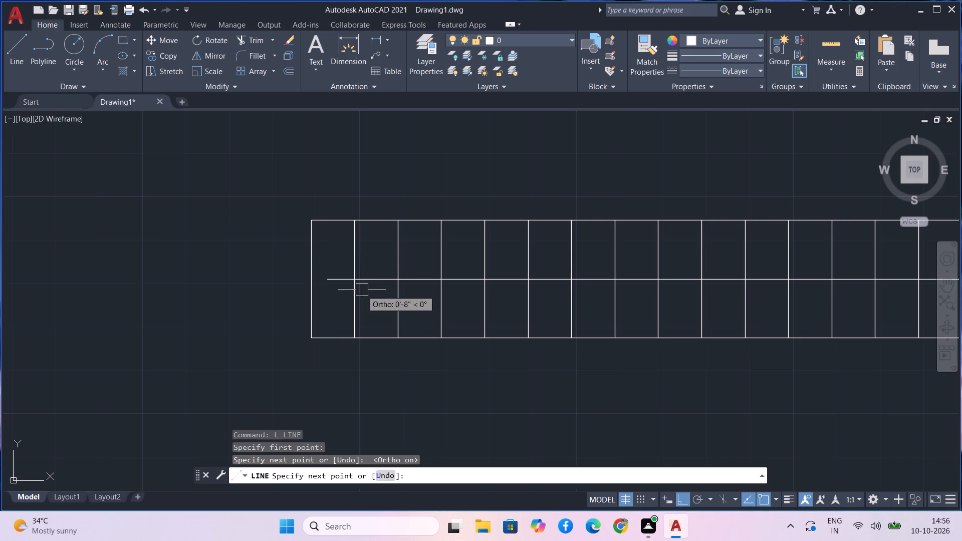
Offset the rightmost tread line once more by 10" toward the rectangle's right edge, using the Multiple option.
{"action": "scroll", "coordinate": [368, 293], "scroll_direction": "down", "scroll_amount": 2}
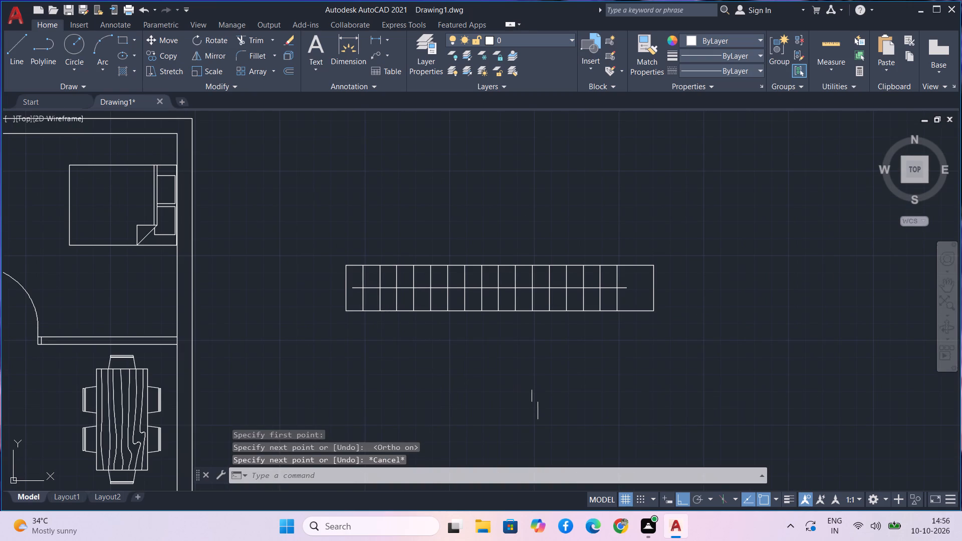
{"action": "middle_click_drag", "start_coordinate": [605, 362], "coordinate": [572, 371]}
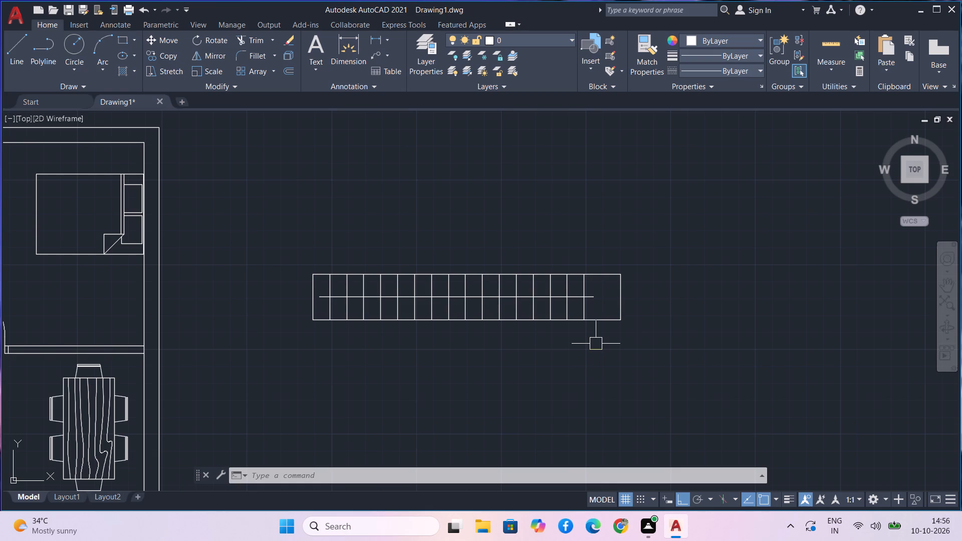
{"action": "type", "text": "o"}
{"action": "key", "text": "space"}
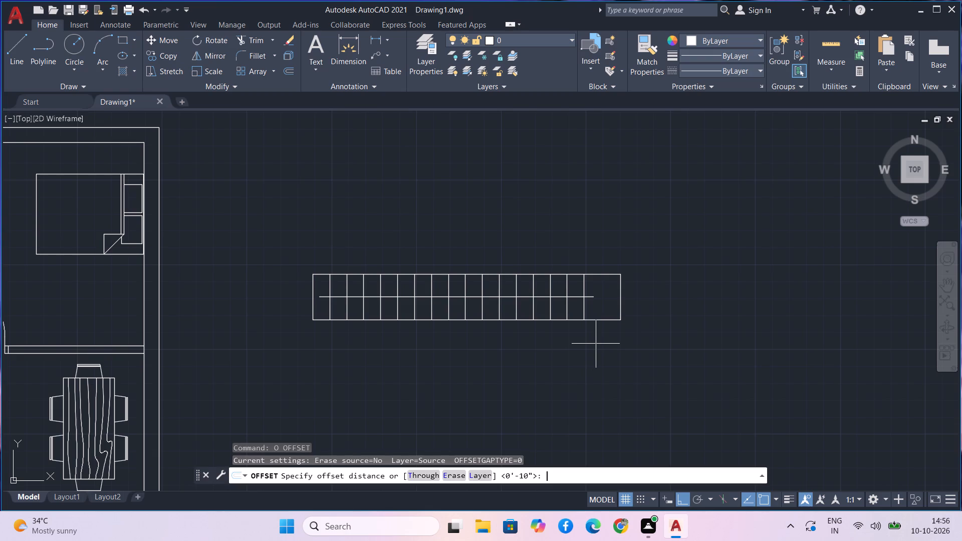
{"action": "type", "text": "10"}
{"action": "key", "text": "shift+quotedbl"}
{"action": "key", "text": "Return"}
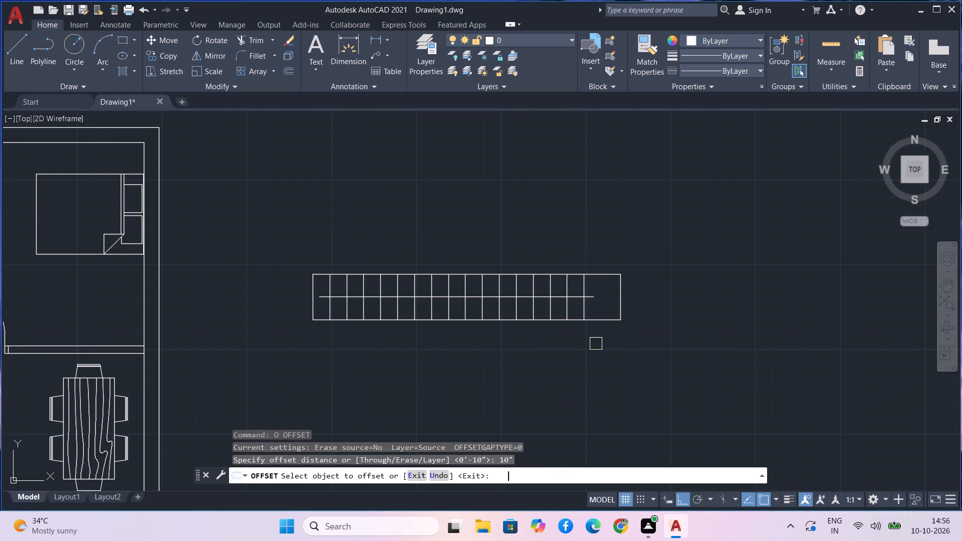
{"action": "left_click", "coordinate": [587, 286]}
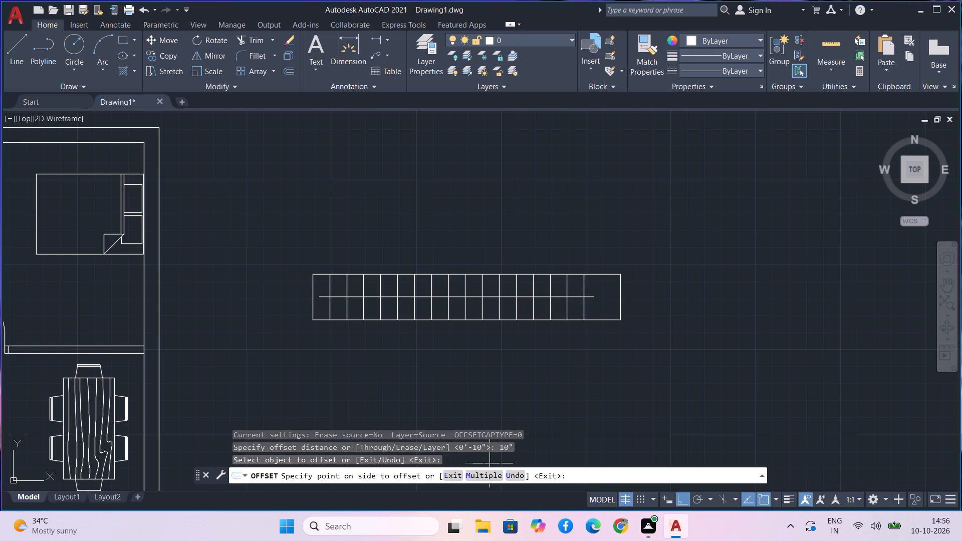
{"action": "left_click", "coordinate": [491, 471]}
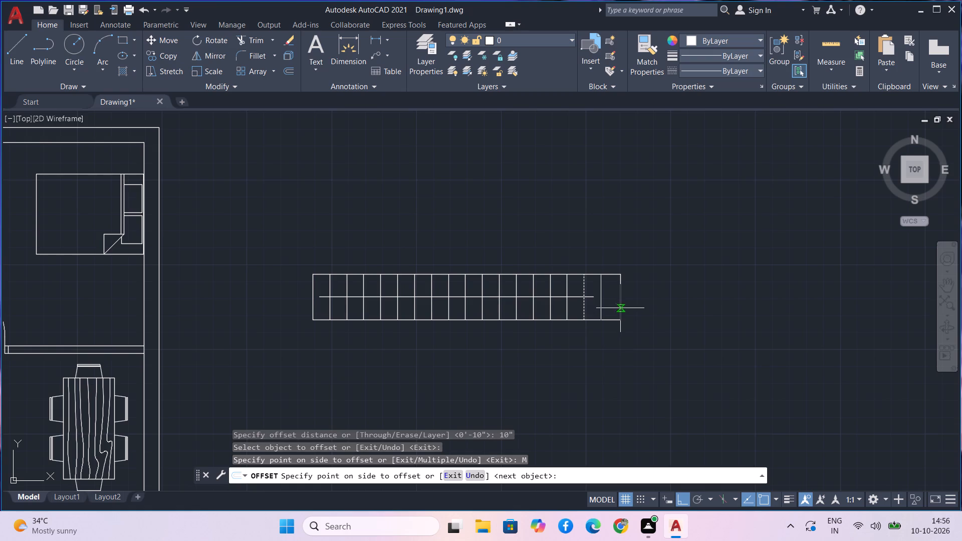
{"action": "left_click", "coordinate": [647, 304]}
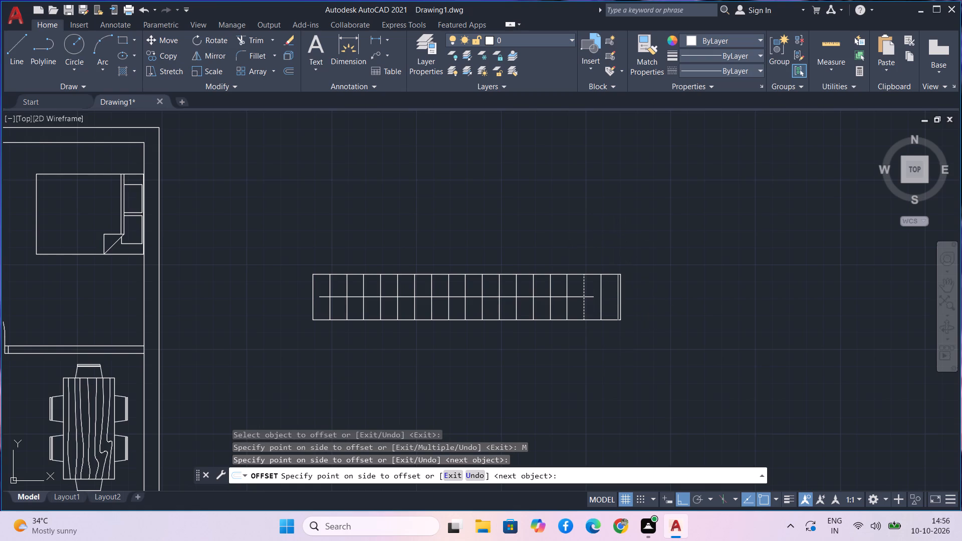
{"action": "key", "text": "Escape"}
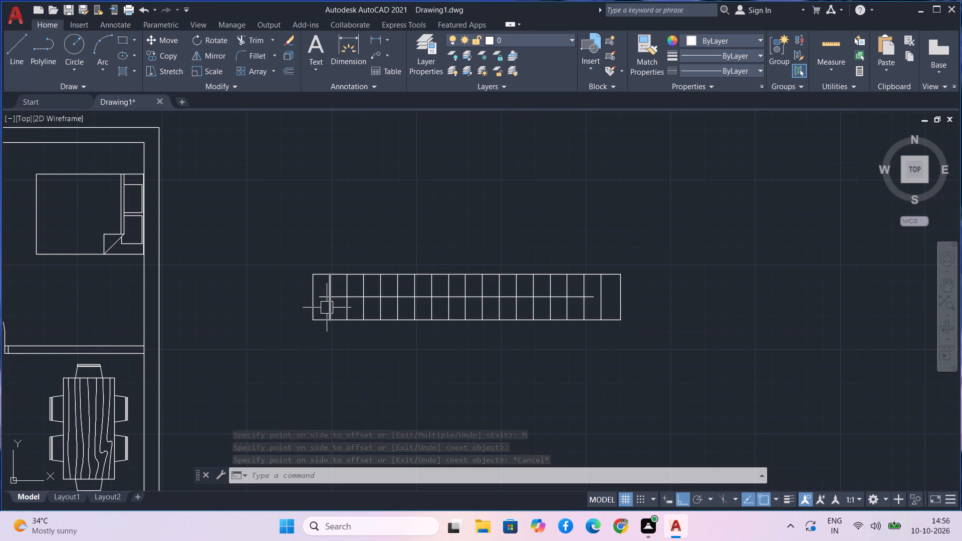
Trim away the first tread line inside the left edge, both above and below the horizontal centre line.
{"action": "type", "text": "tr"}
{"action": "key", "text": "space"}
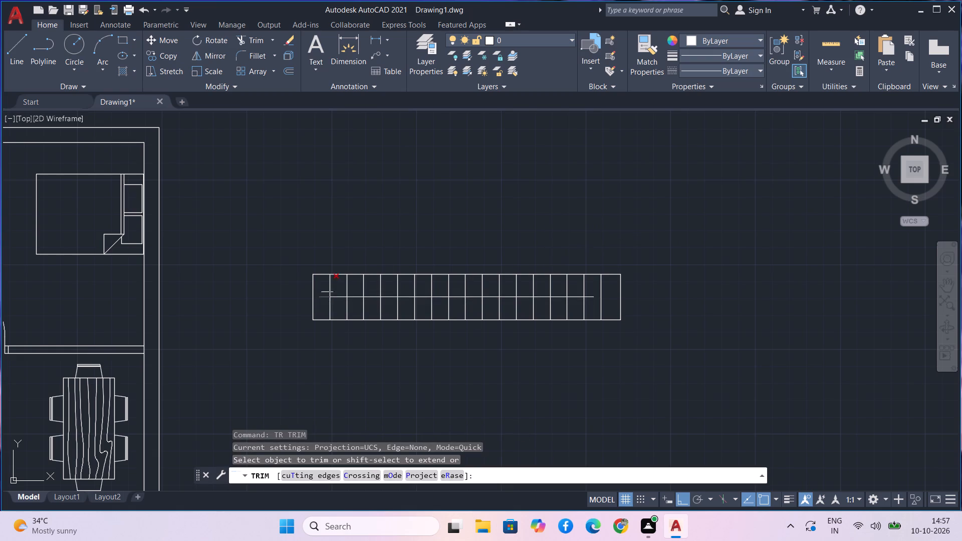
{"action": "scroll", "coordinate": [327, 286], "scroll_direction": "up", "scroll_amount": 3}
{"action": "left_click", "coordinate": [331, 287]}
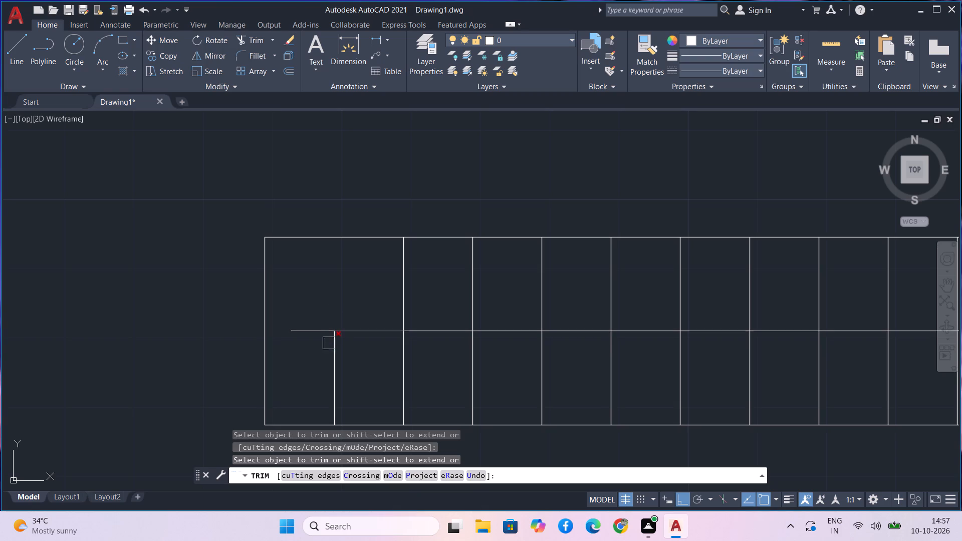
{"action": "left_click", "coordinate": [330, 359]}
{"action": "scroll", "coordinate": [331, 359], "scroll_direction": "down", "scroll_amount": 2}
{"action": "scroll", "coordinate": [370, 374], "scroll_direction": "down", "scroll_amount": 1}
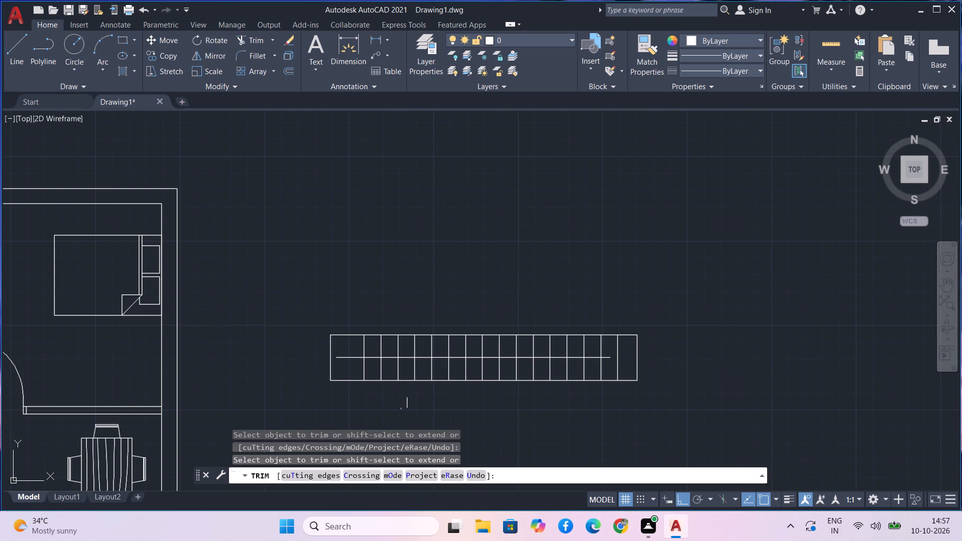
{"action": "middle_click_drag", "start_coordinate": [474, 409], "coordinate": [426, 399]}
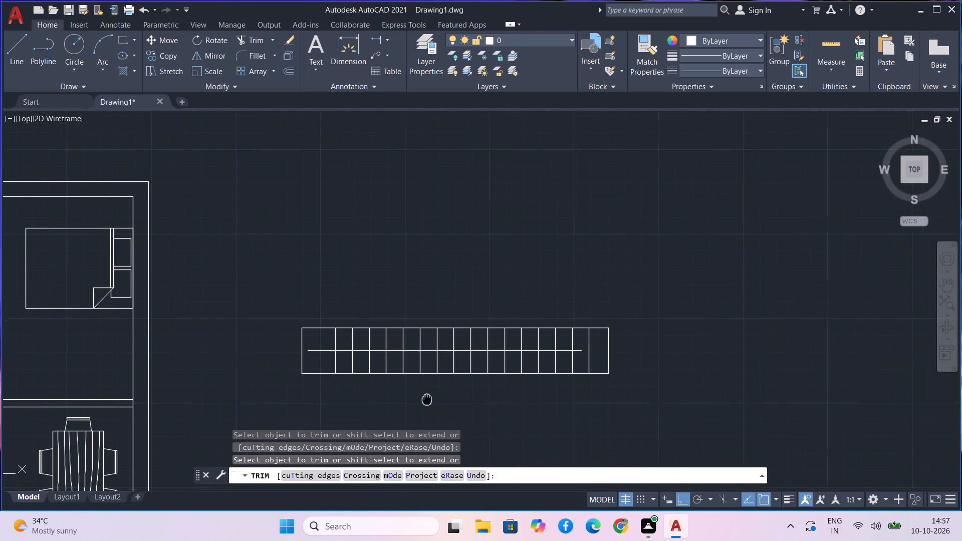
{"action": "middle_click_drag", "start_coordinate": [426, 399], "coordinate": [425, 399]}
{"action": "key", "text": "Escape"}
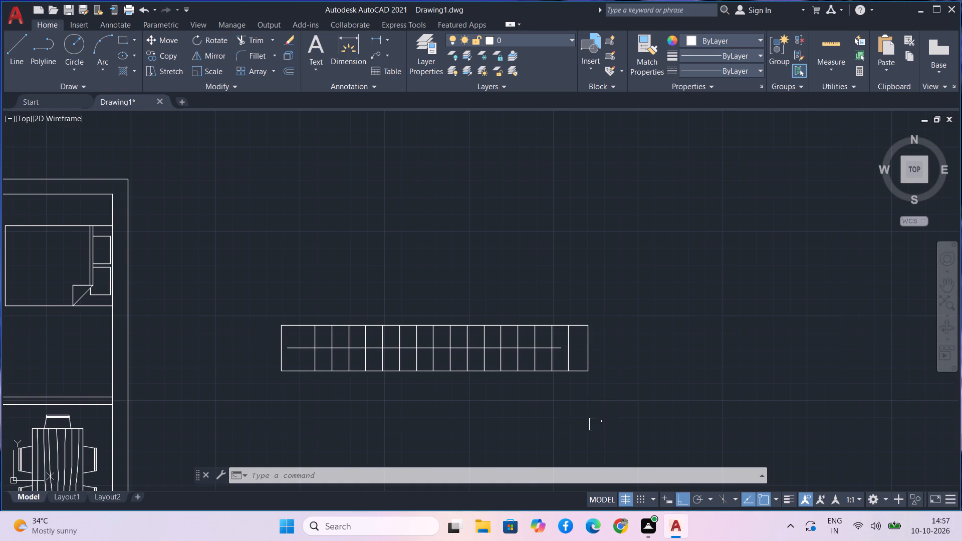
Scale the whole staircase plan down to about two-thirds of its size from its lower-left corner.
{"action": "left_click", "coordinate": [628, 408]}
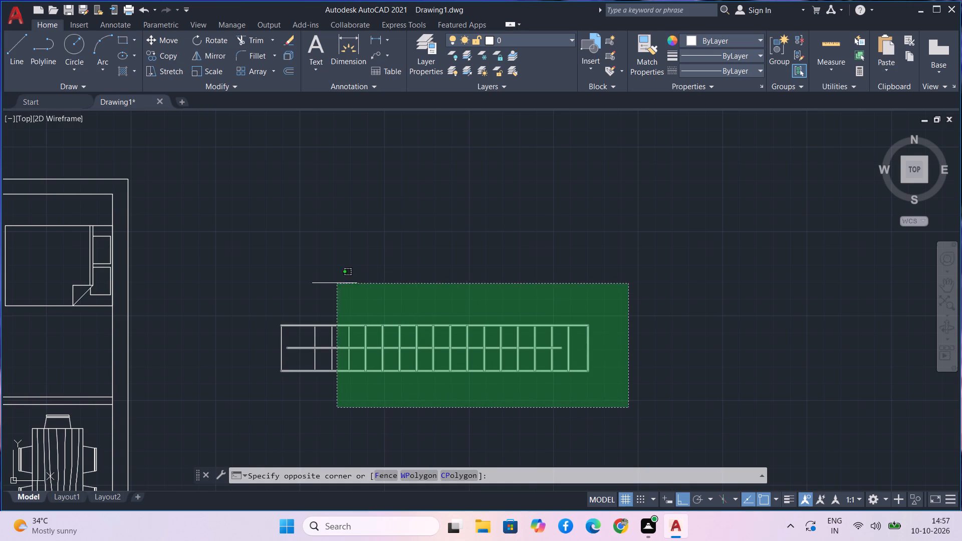
{"action": "left_click", "coordinate": [261, 278]}
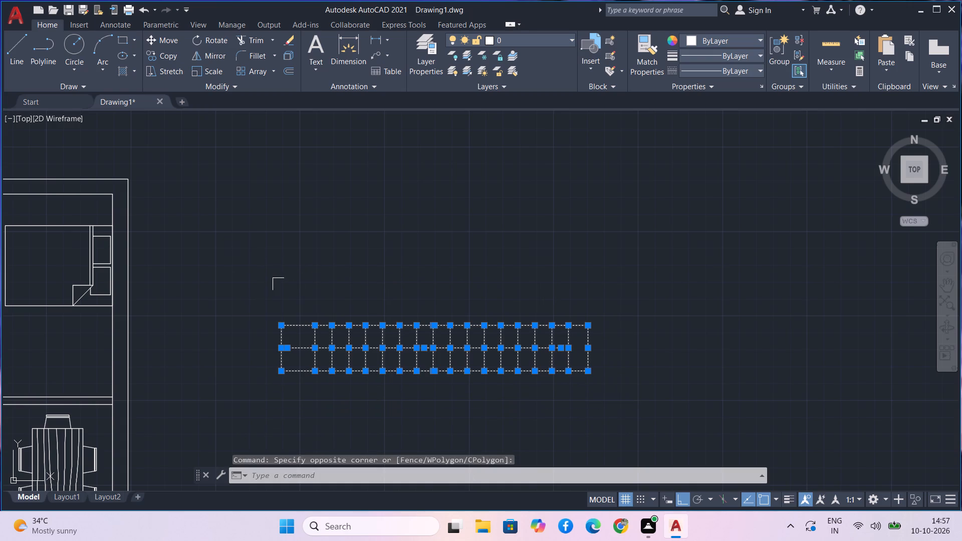
{"action": "type", "text": "sc"}
{"action": "key", "text": "space"}
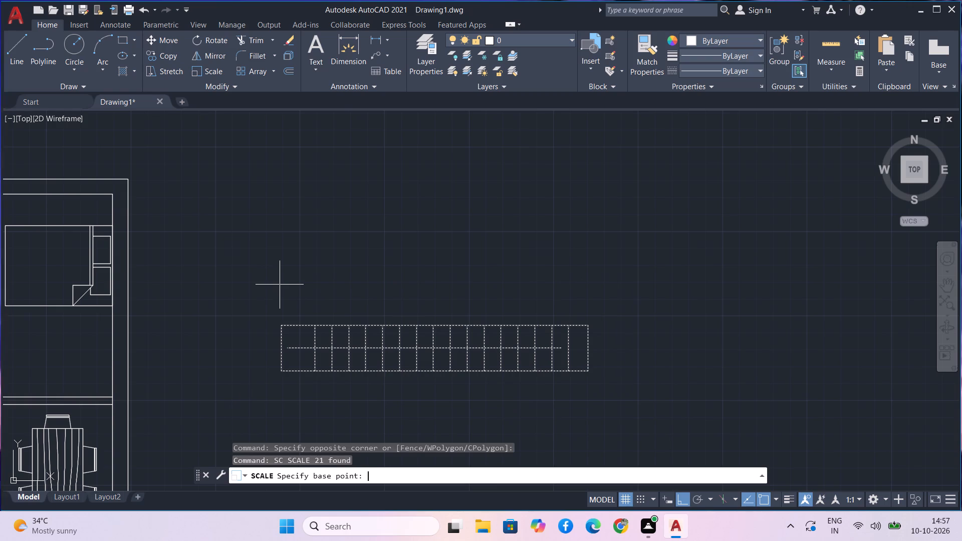
{"action": "left_click", "coordinate": [278, 371]}
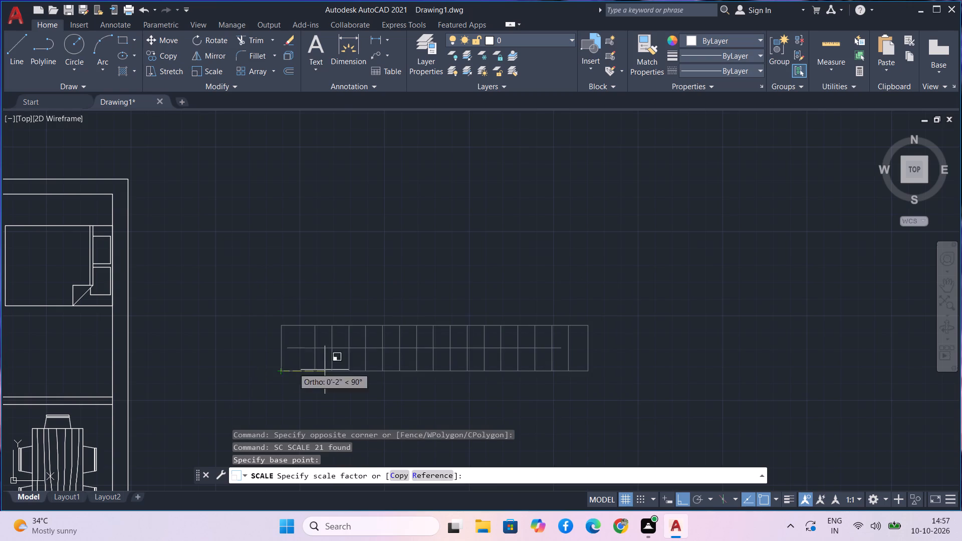
{"action": "left_click", "coordinate": [379, 371]}
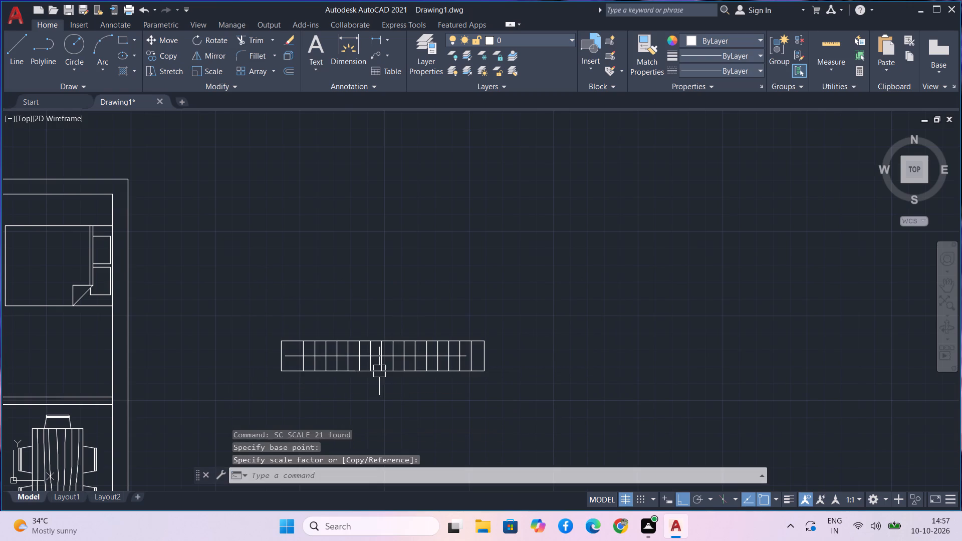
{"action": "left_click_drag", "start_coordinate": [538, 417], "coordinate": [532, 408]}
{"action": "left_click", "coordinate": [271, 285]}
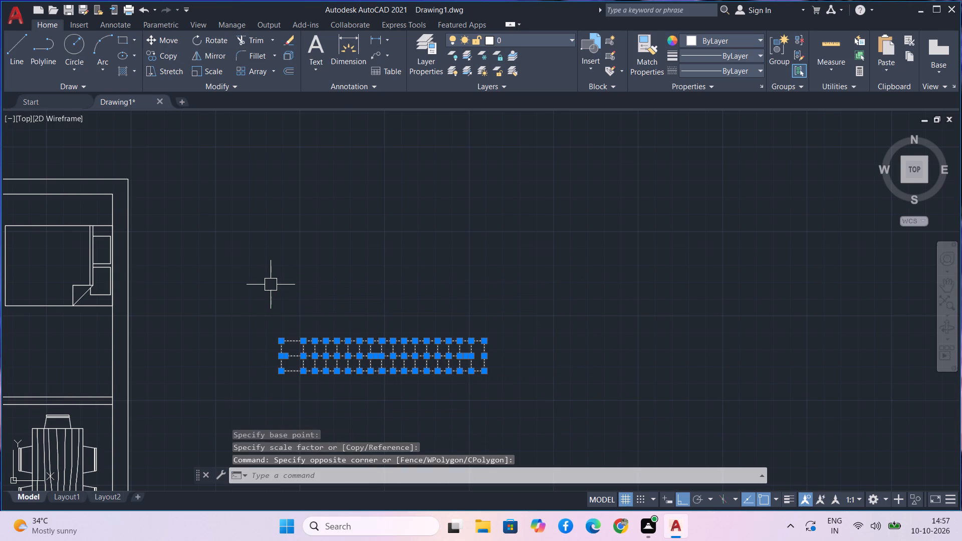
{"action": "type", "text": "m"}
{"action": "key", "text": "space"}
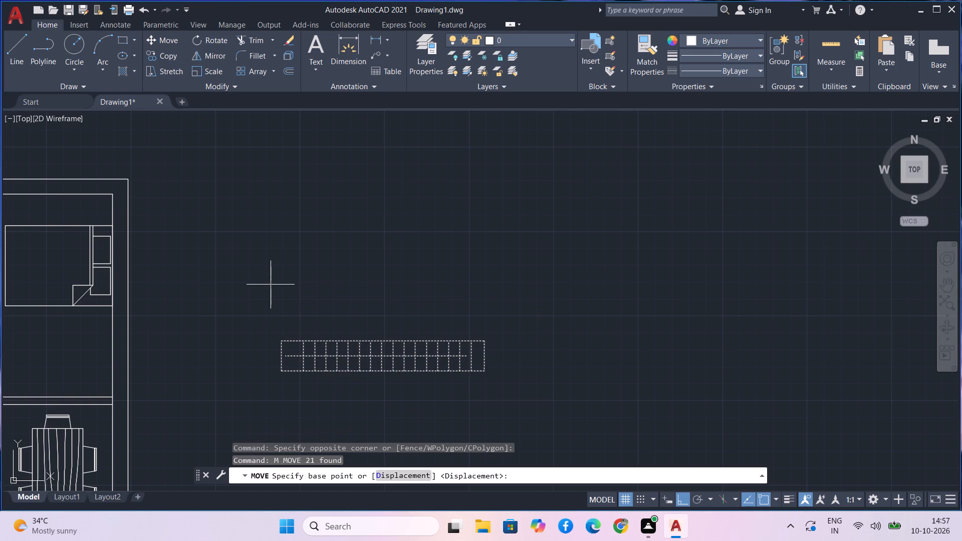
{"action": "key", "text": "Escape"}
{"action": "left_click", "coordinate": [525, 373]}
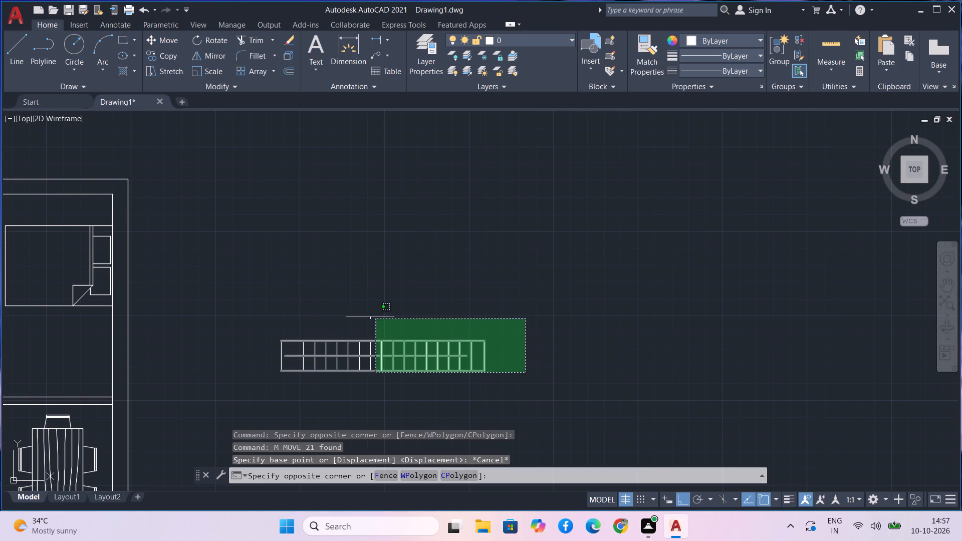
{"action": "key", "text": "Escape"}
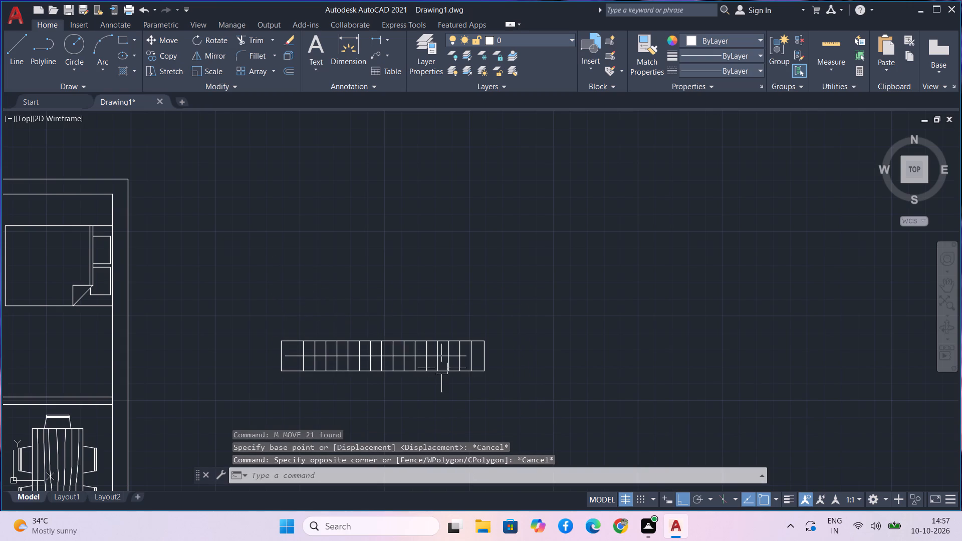
Rotate the whole staircase plan 90° counterclockwise about its upper-left corner so it stands vertically.
{"action": "left_click_drag", "start_coordinate": [522, 385], "coordinate": [521, 379]}
{"action": "left_click", "coordinate": [255, 281]}
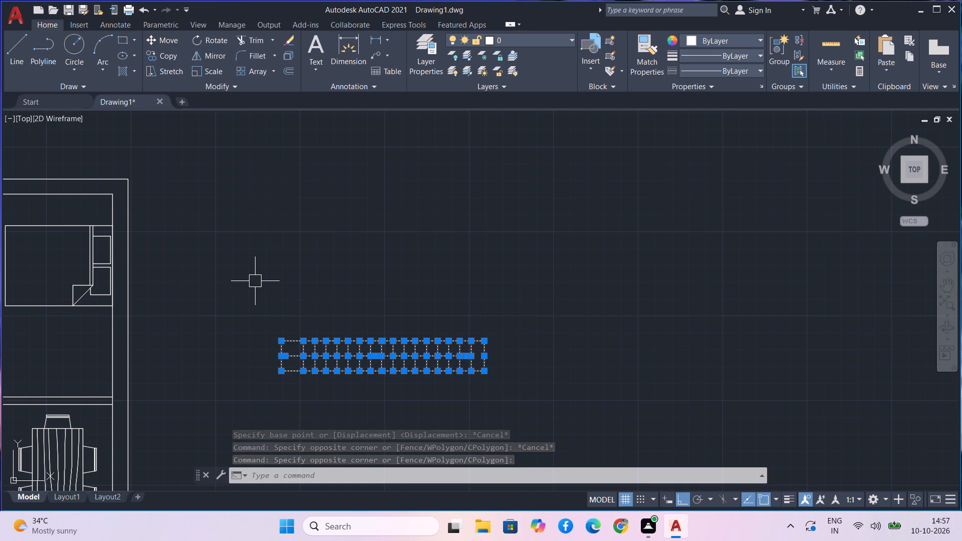
{"action": "type", "text": "ro"}
{"action": "key", "text": "space"}
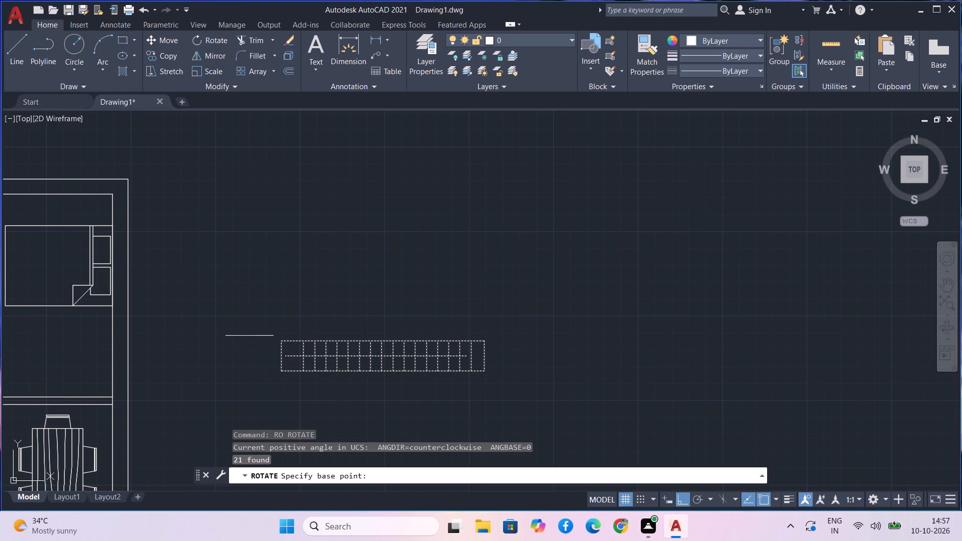
{"action": "left_click", "coordinate": [286, 342]}
{"action": "left_click", "coordinate": [296, 280]}
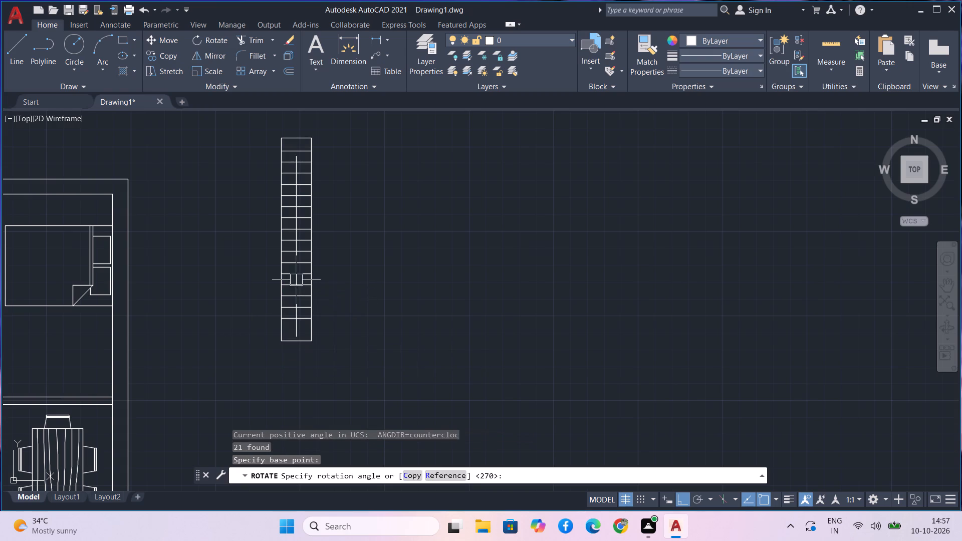
Scale the upright staircase down again from its lower-right corner to a little over half its size.
{"action": "scroll", "coordinate": [341, 346], "scroll_direction": "down", "scroll_amount": 1}
{"action": "middle_click_drag", "start_coordinate": [341, 346], "coordinate": [375, 368]}
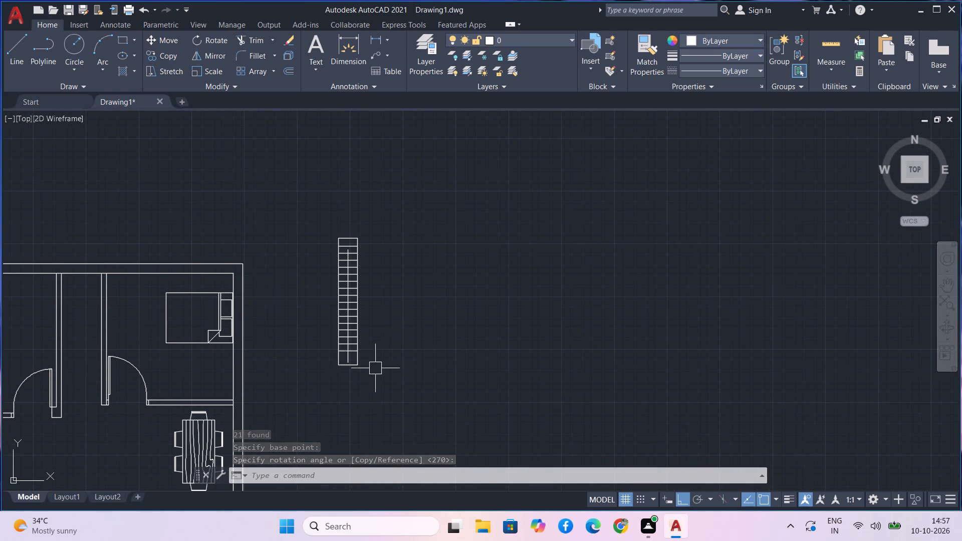
{"action": "scroll", "coordinate": [375, 368], "scroll_direction": "down", "scroll_amount": 2}
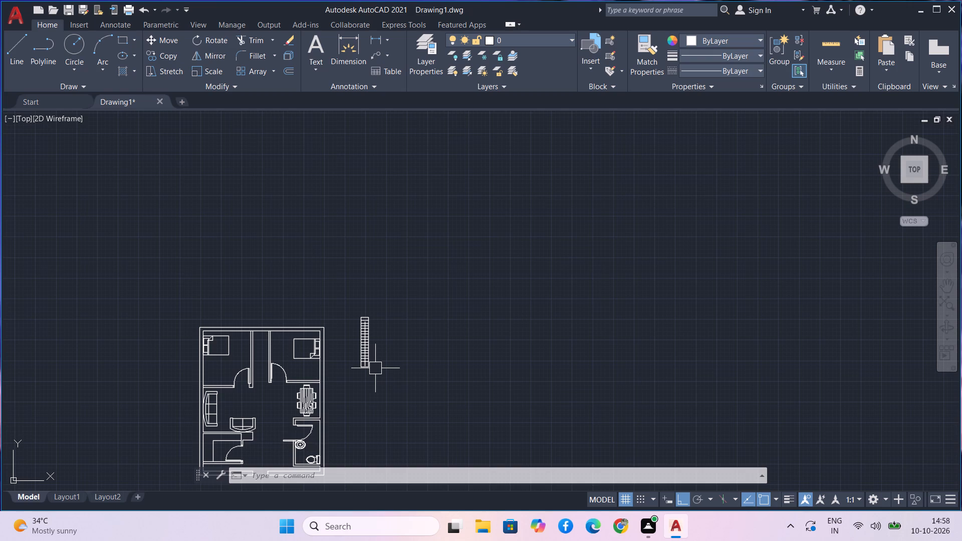
{"action": "key", "text": "Escape"}
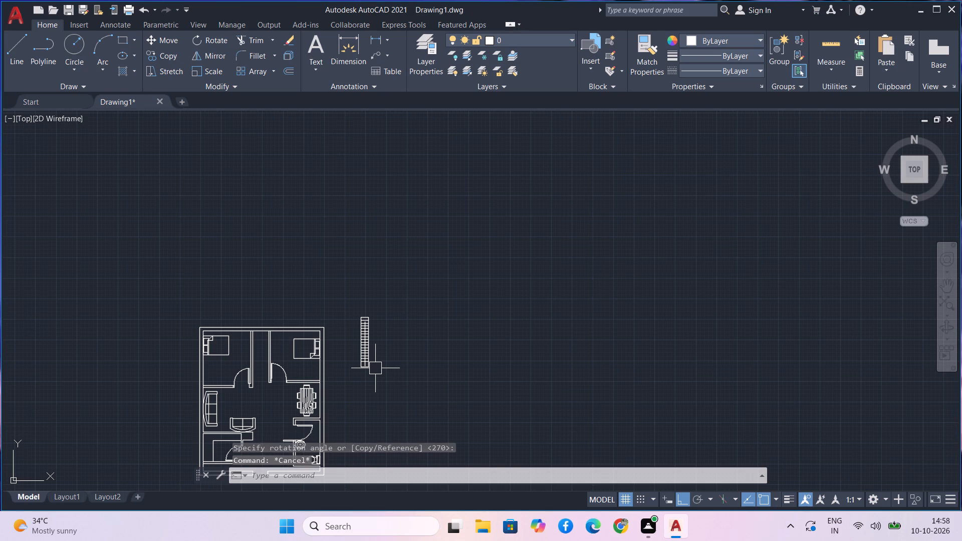
{"action": "scroll", "coordinate": [376, 381], "scroll_direction": "up", "scroll_amount": 2}
{"action": "left_click_drag", "start_coordinate": [386, 363], "coordinate": [375, 353]}
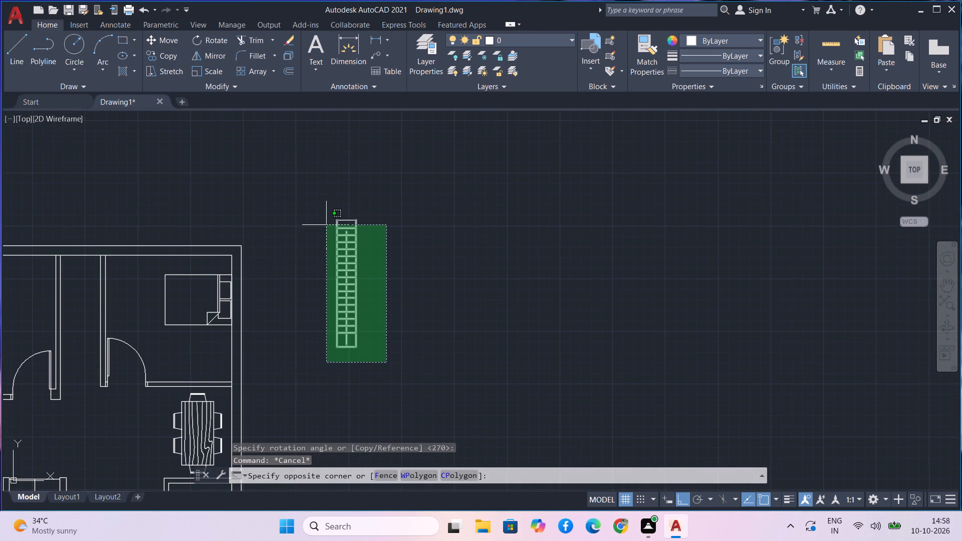
{"action": "left_click", "coordinate": [319, 177]}
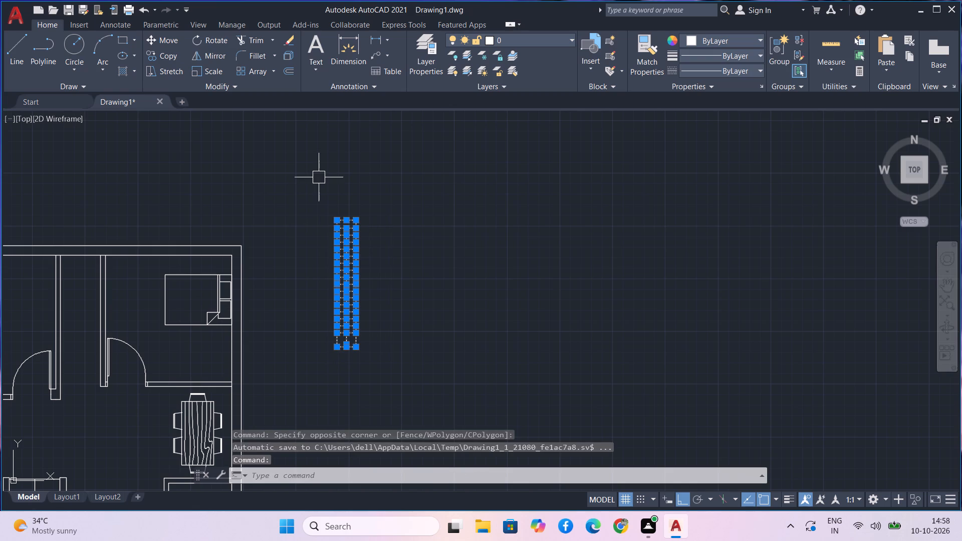
{"action": "type", "text": "sc"}
{"action": "key", "text": "space"}
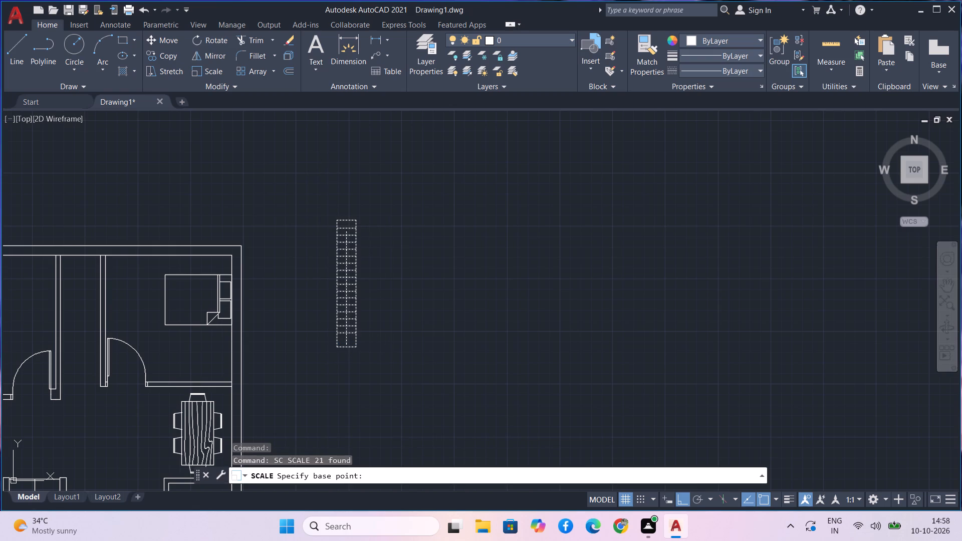
{"action": "left_click", "coordinate": [354, 347]}
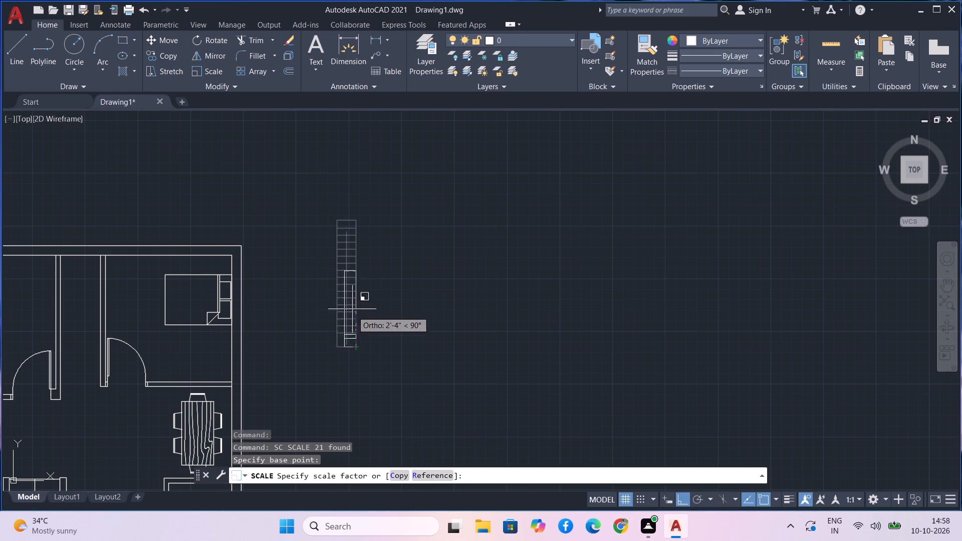
{"action": "left_click", "coordinate": [348, 316]}
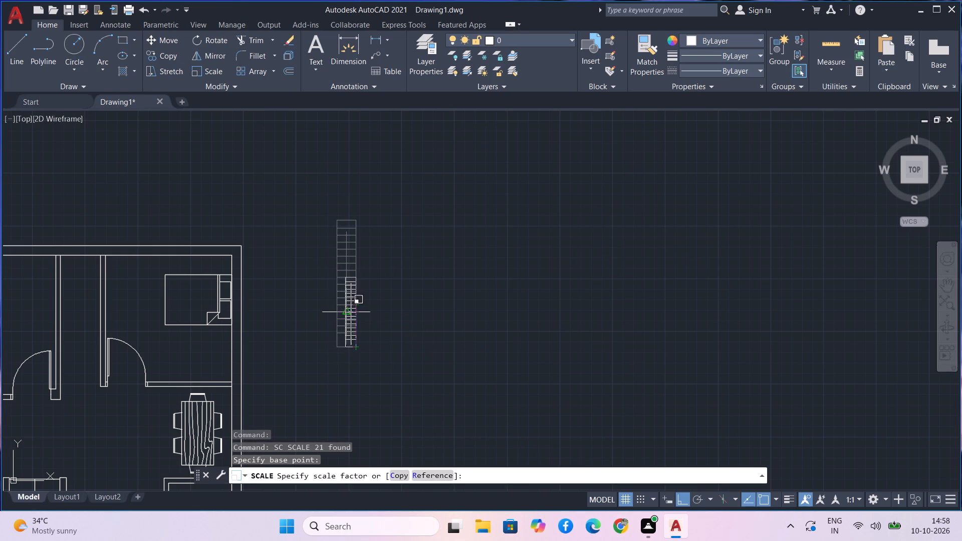
Move the staircase by its upper-left corner into the house plan near the top wall, with Ortho off.
{"action": "left_click", "coordinate": [403, 361]}
{"action": "left_click", "coordinate": [337, 232]}
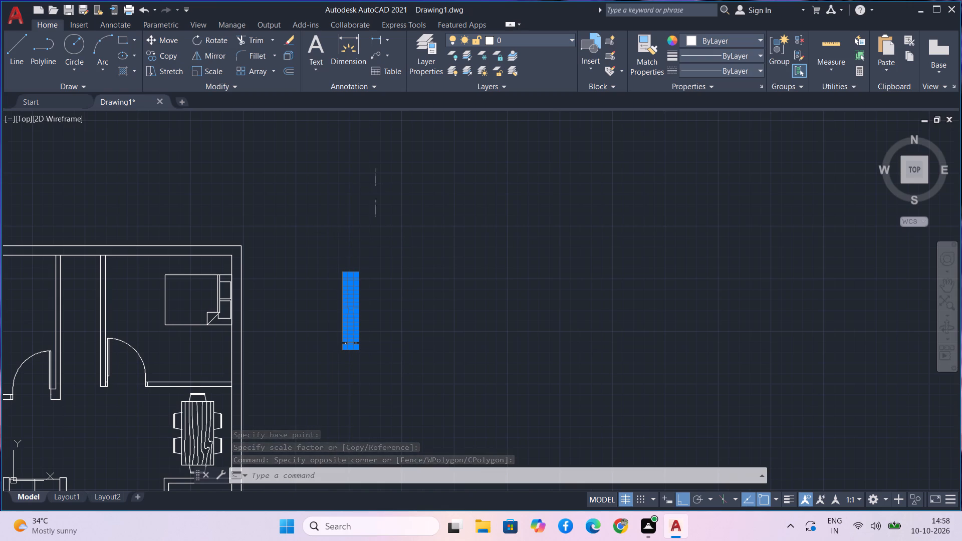
{"action": "scroll", "coordinate": [342, 342], "scroll_direction": "up", "scroll_amount": 5}
{"action": "scroll", "coordinate": [347, 395], "scroll_direction": "down", "scroll_amount": 2}
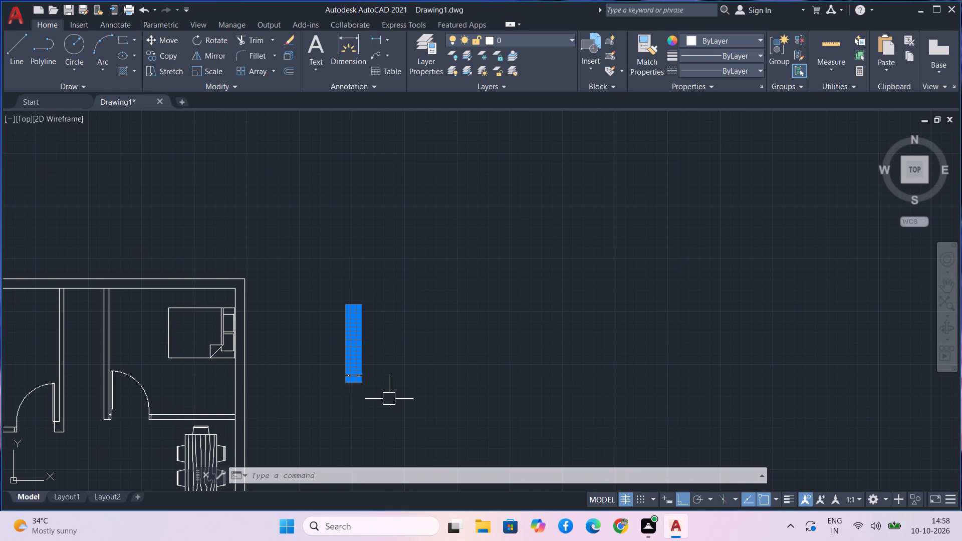
{"action": "type", "text": "m"}
{"action": "key", "text": "space"}
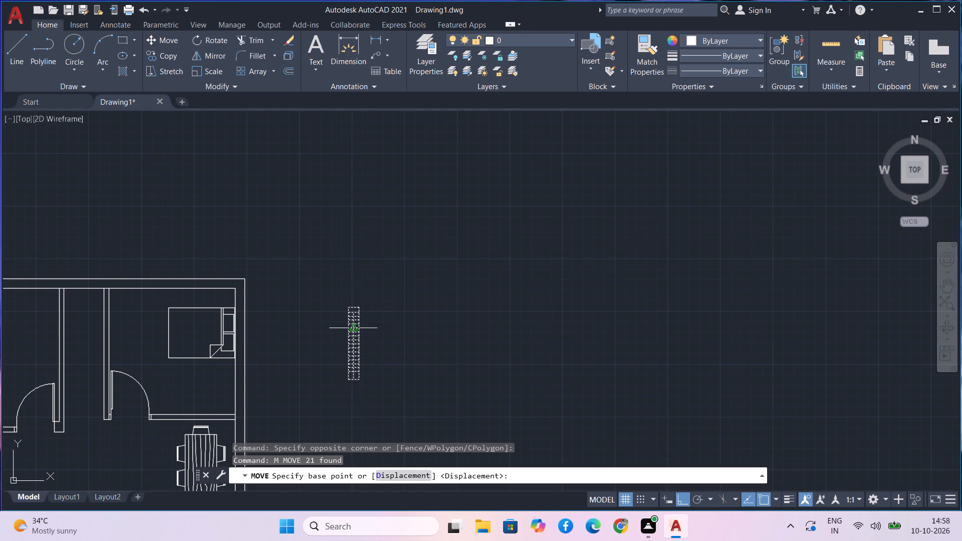
{"action": "left_click", "coordinate": [348, 308]}
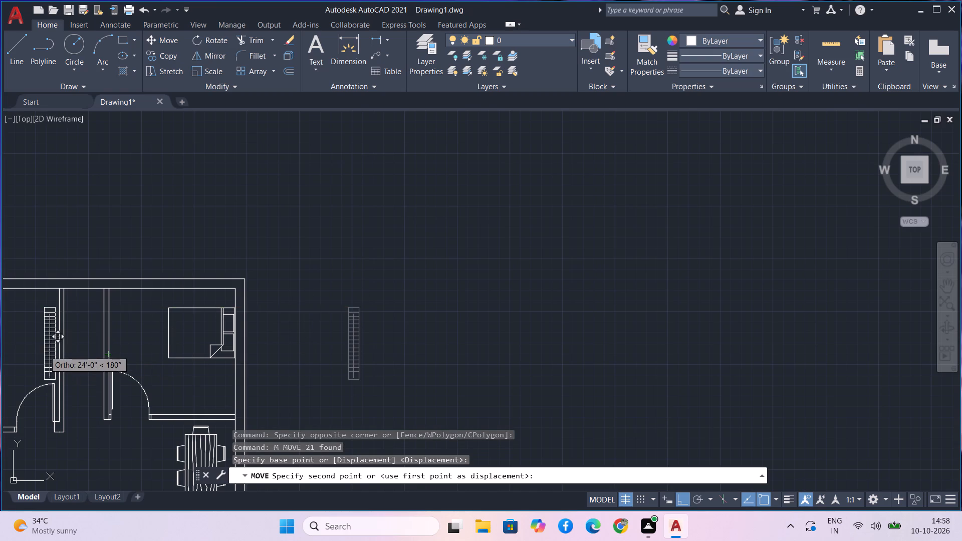
{"action": "key", "text": "F8"}
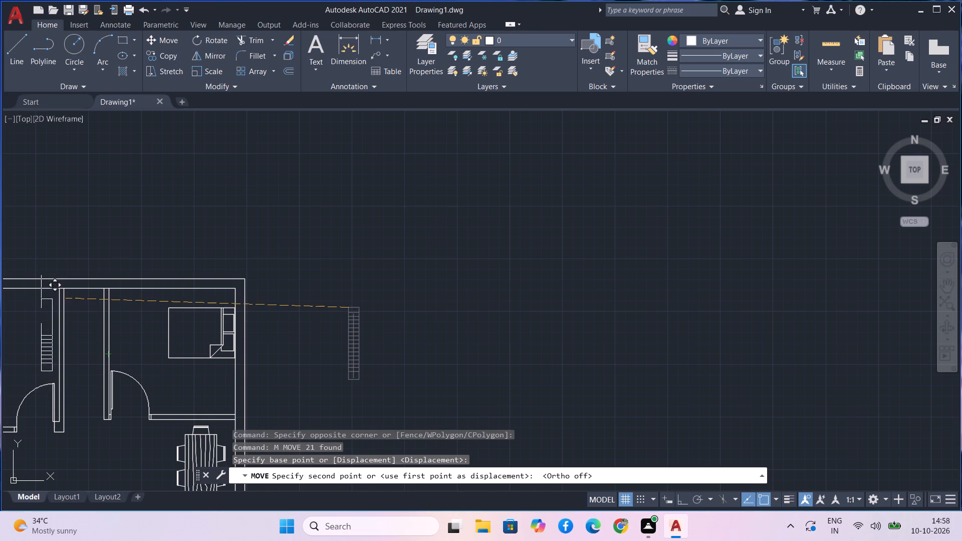
{"action": "scroll", "coordinate": [43, 298], "scroll_direction": "up", "scroll_amount": 1}
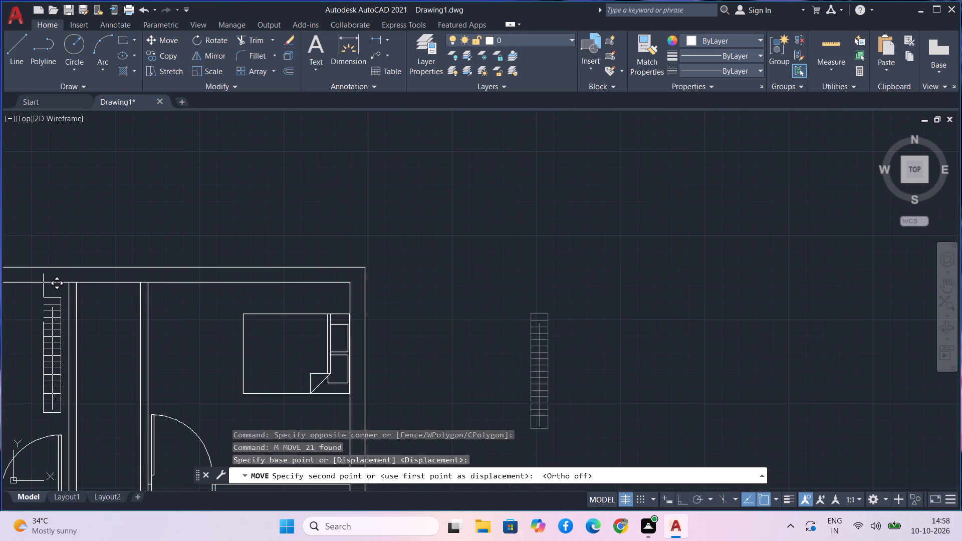
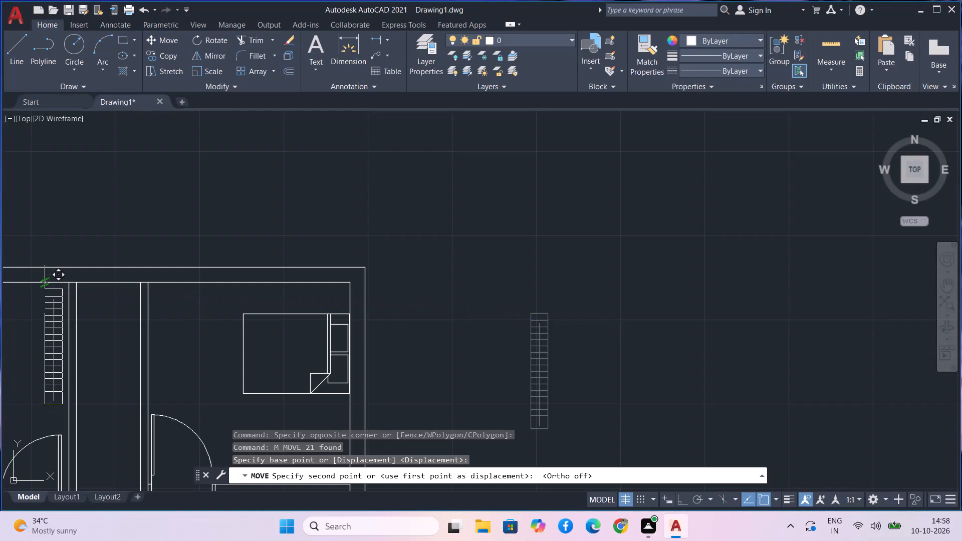
Place the moved staircase in the left bedroom, just below the top wall and beside the inner partition.
{"action": "left_click", "coordinate": [45, 294]}
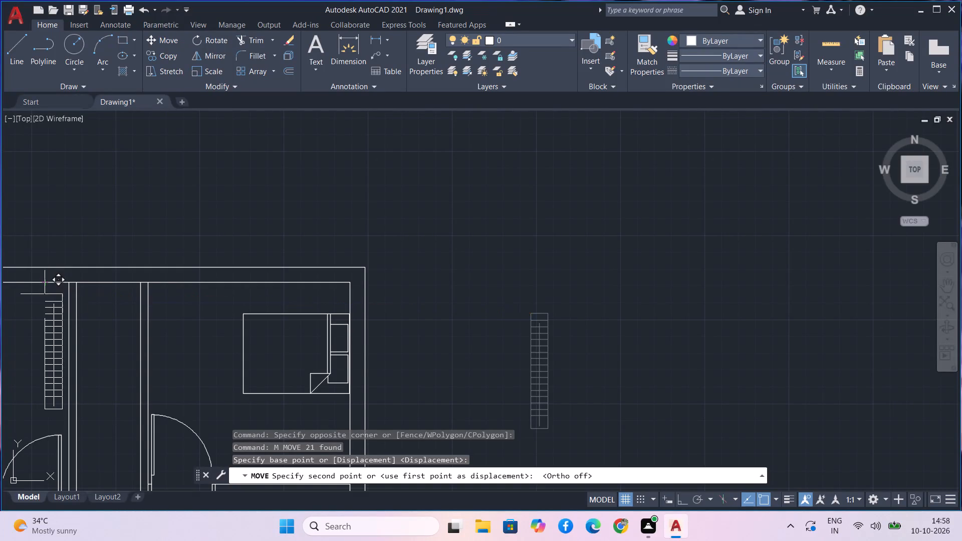
{"action": "left_click", "coordinate": [49, 388]}
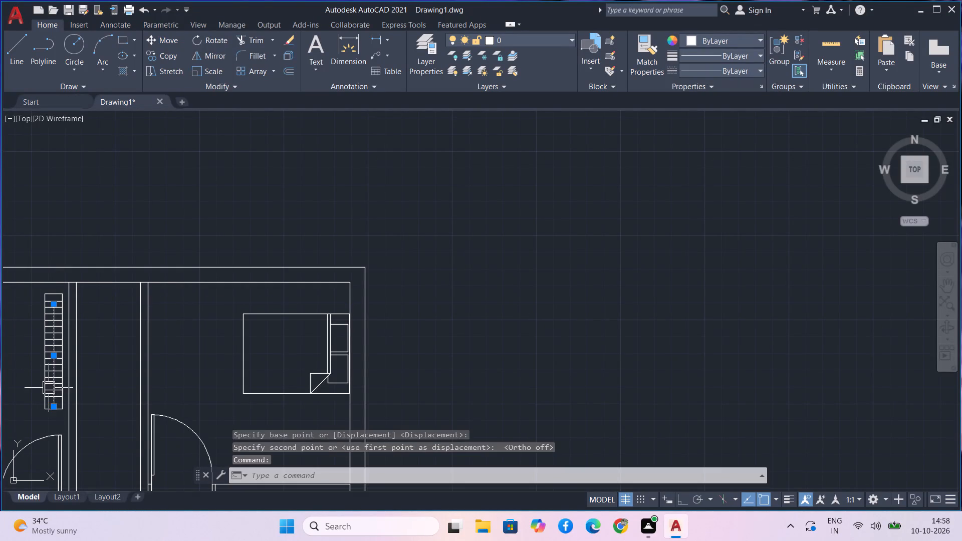
{"action": "key", "text": "Escape"}
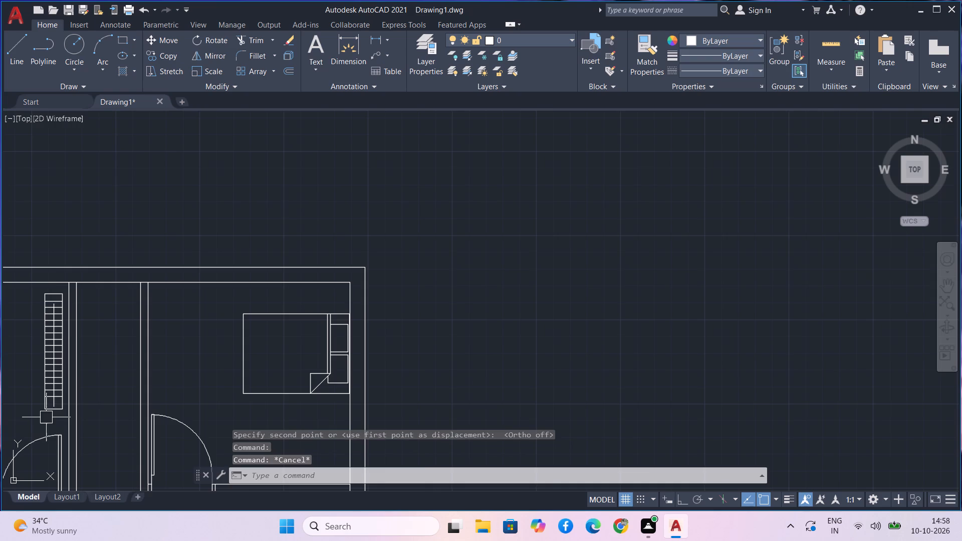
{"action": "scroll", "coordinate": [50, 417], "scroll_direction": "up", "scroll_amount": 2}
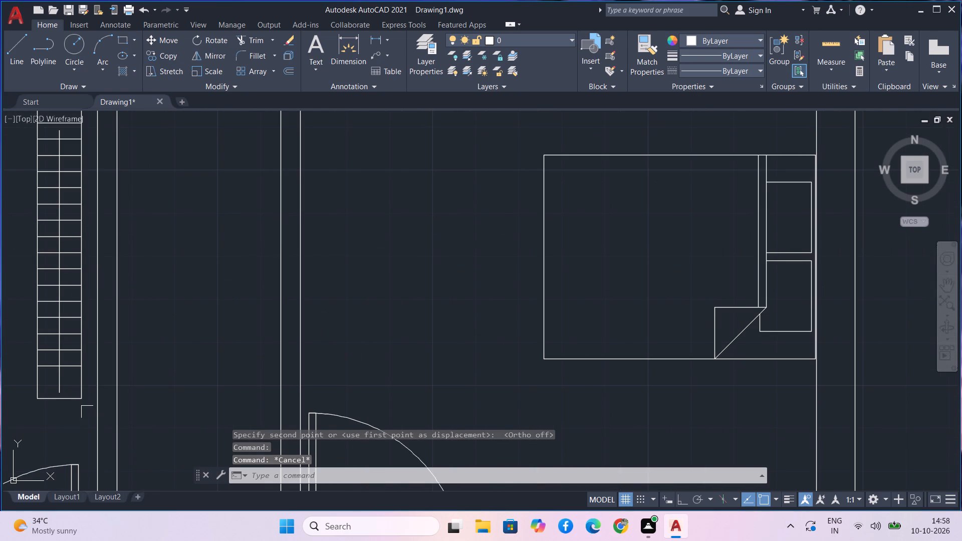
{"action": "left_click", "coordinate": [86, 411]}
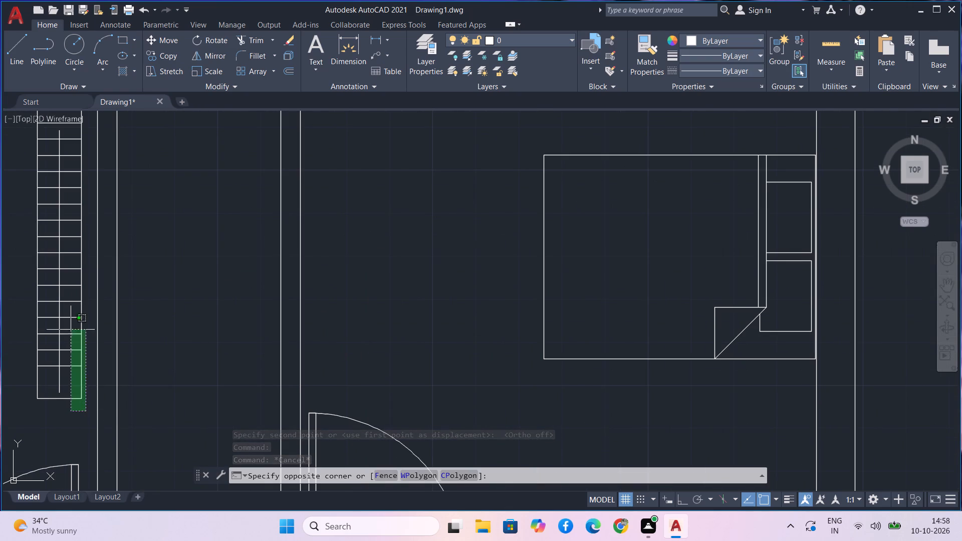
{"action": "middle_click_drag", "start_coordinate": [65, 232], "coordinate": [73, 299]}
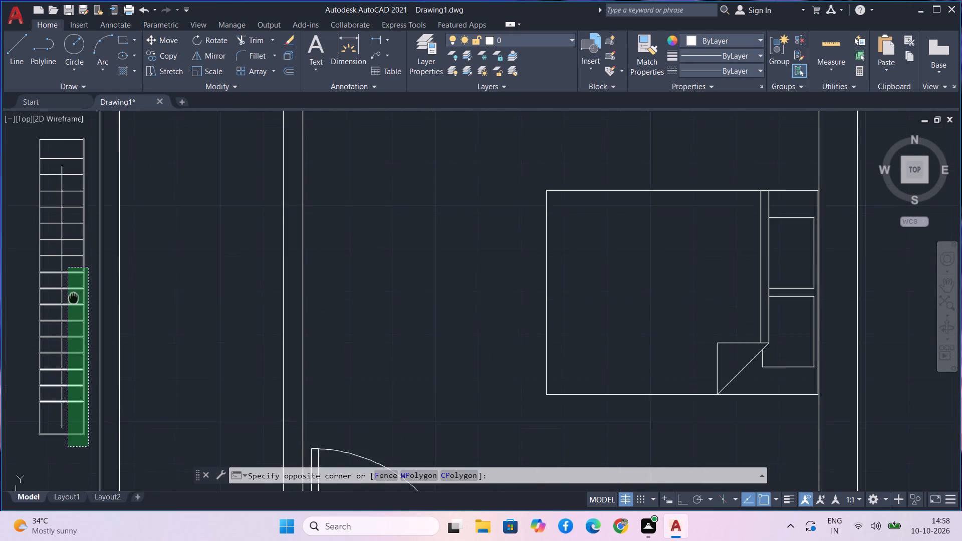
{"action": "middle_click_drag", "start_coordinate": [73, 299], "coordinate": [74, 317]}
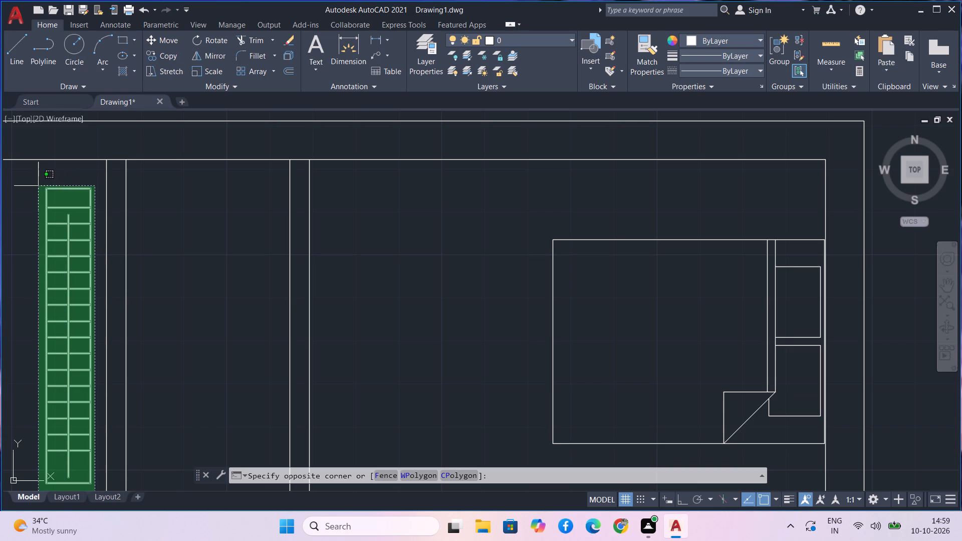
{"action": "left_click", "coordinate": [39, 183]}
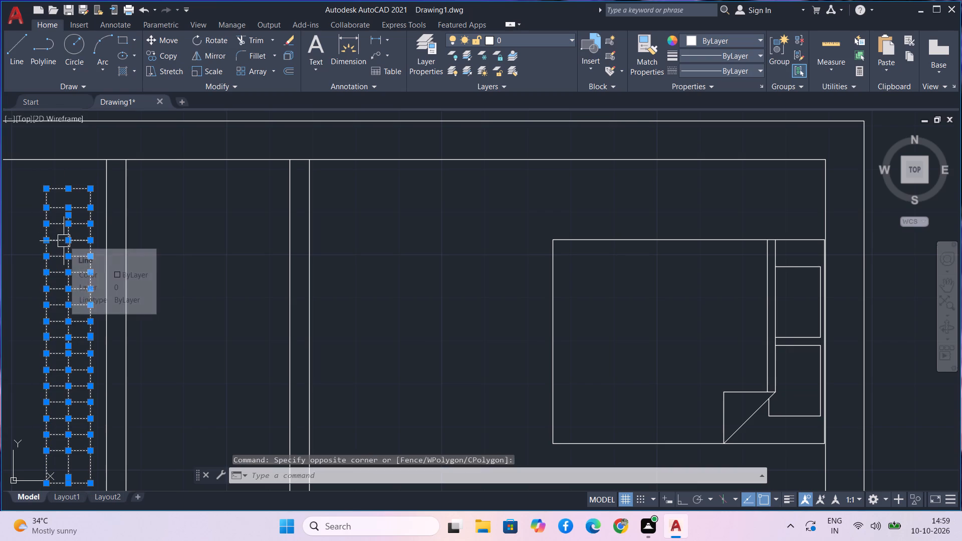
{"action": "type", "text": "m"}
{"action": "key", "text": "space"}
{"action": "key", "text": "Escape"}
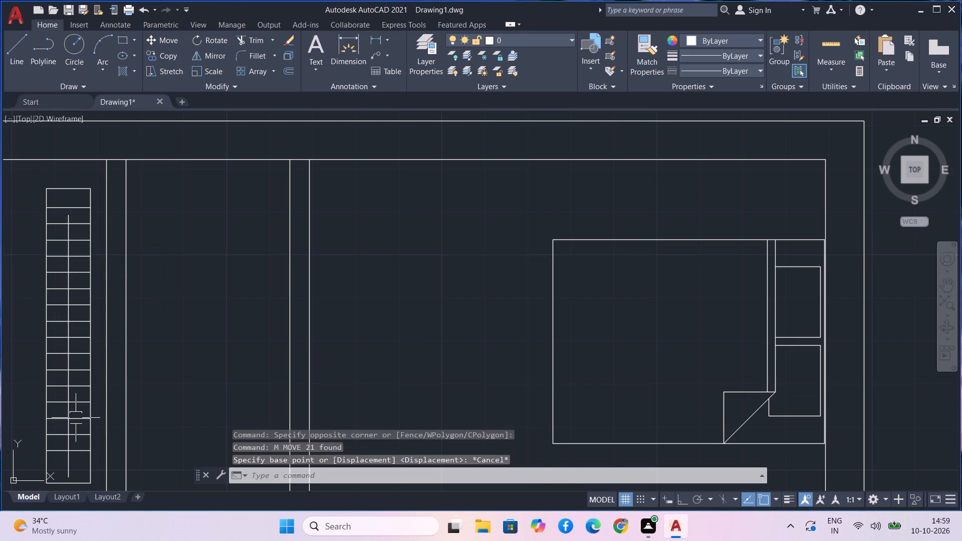
Copy the whole staircase by its upper-left corner into the right bedroom, beside its inner partition just below the top wall.
{"action": "scroll", "coordinate": [76, 418], "scroll_direction": "down", "scroll_amount": 1}
{"action": "left_click", "coordinate": [88, 472]}
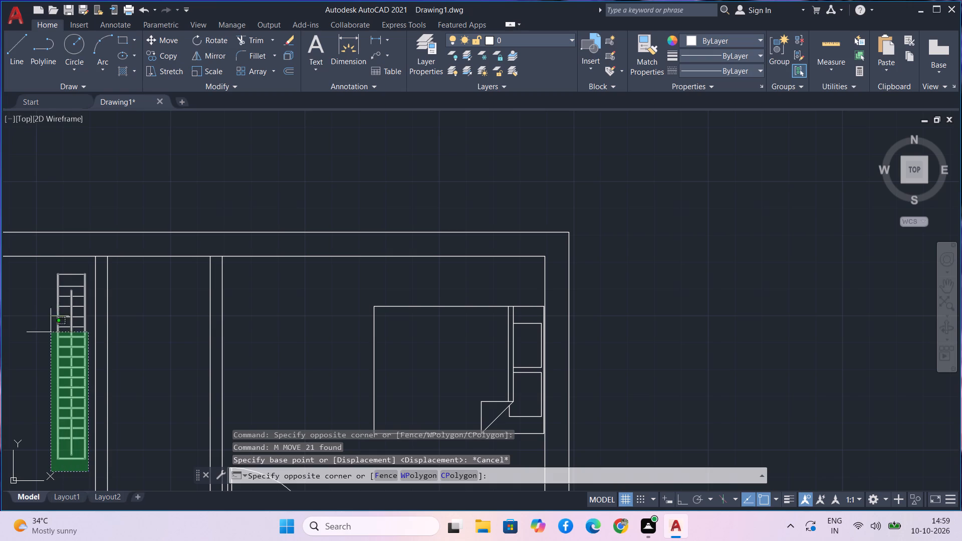
{"action": "left_click", "coordinate": [40, 268]}
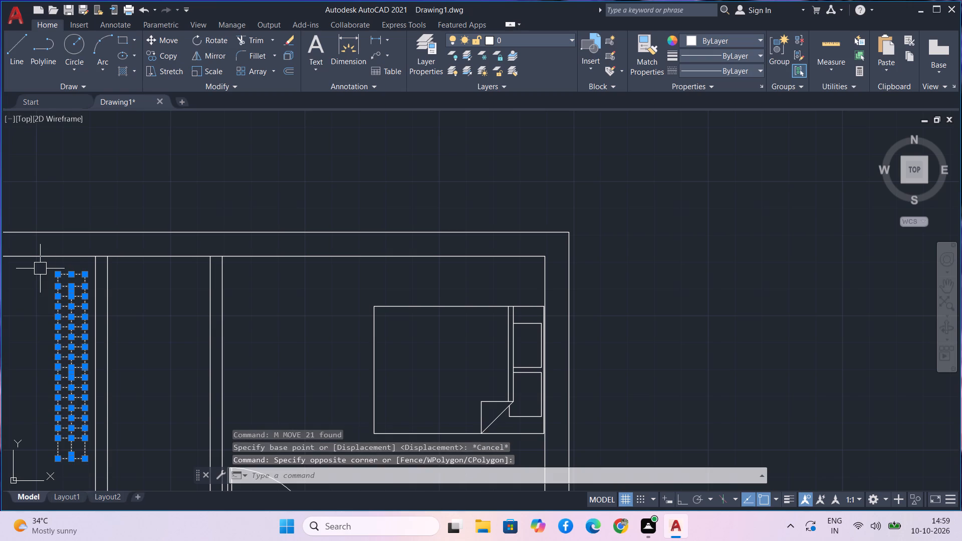
{"action": "type", "text": "co"}
{"action": "key", "text": "space"}
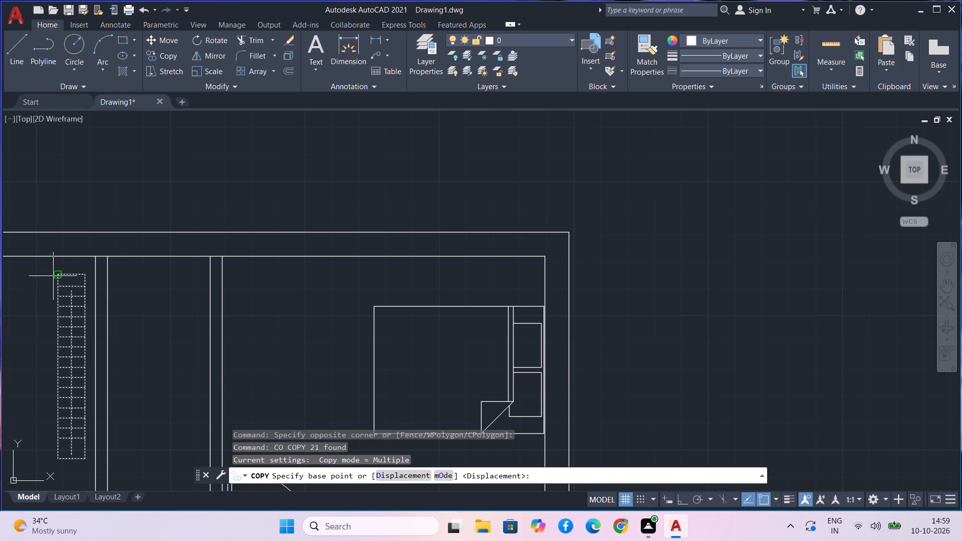
{"action": "left_click", "coordinate": [56, 276]}
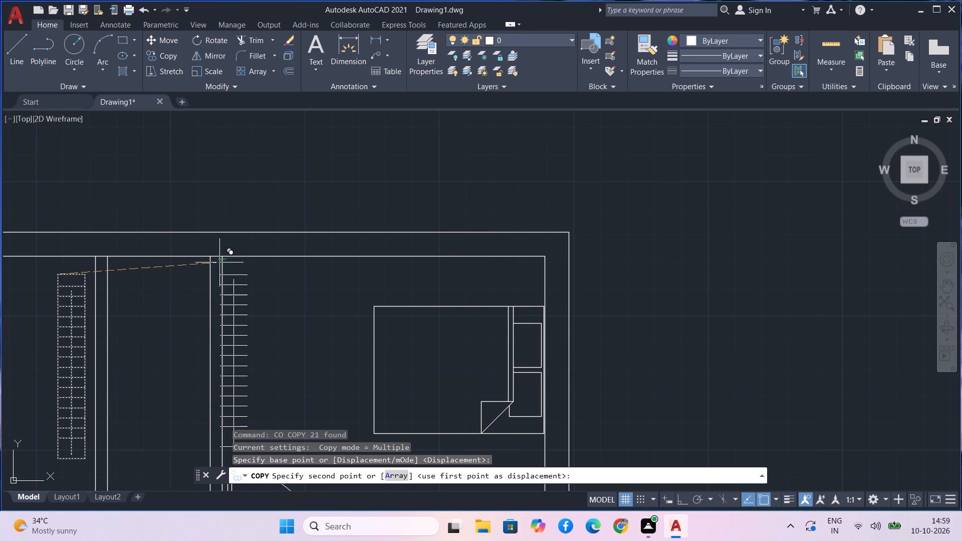
{"action": "scroll", "coordinate": [212, 264], "scroll_direction": "down", "scroll_amount": 1}
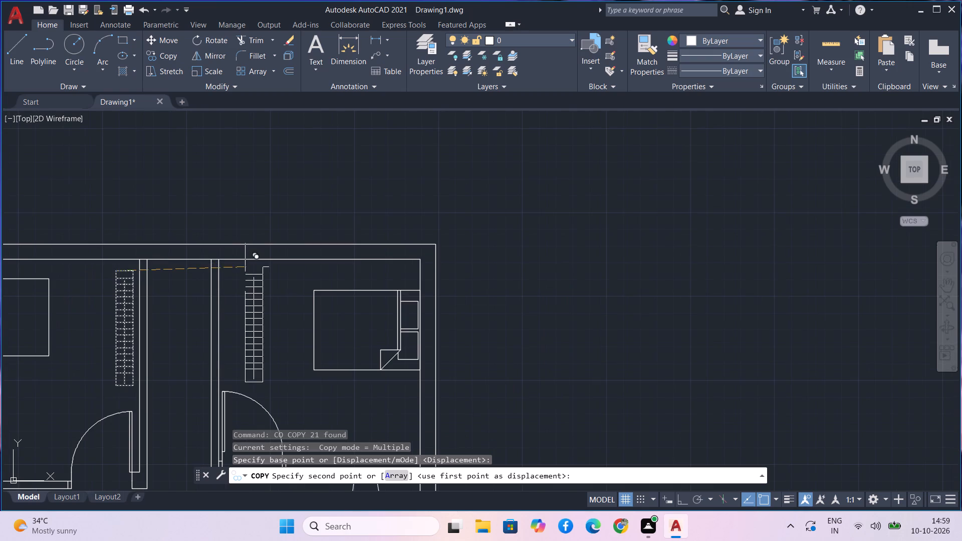
{"action": "scroll", "coordinate": [226, 267], "scroll_direction": "up", "scroll_amount": 1}
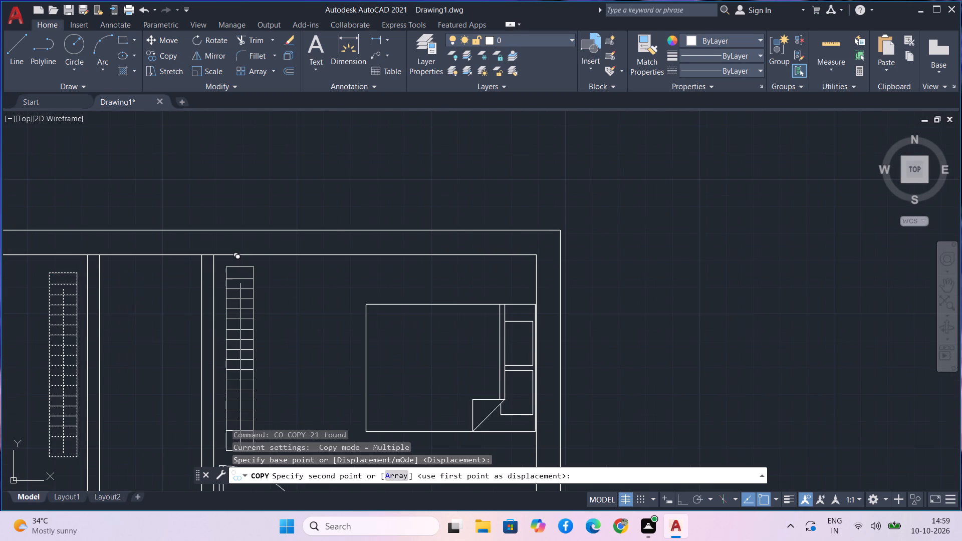
{"action": "middle_click_drag", "start_coordinate": [226, 267], "coordinate": [125, 199]}
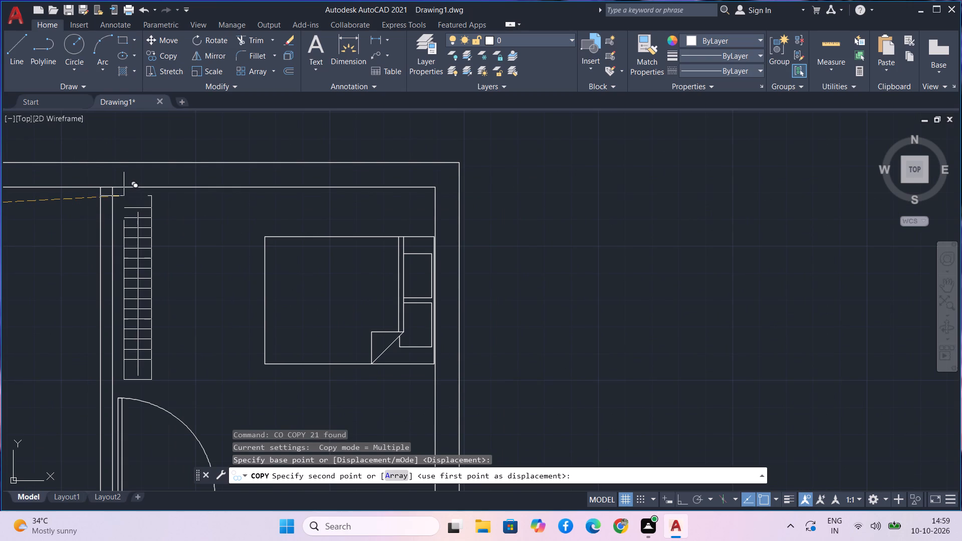
{"action": "left_click", "coordinate": [124, 196]}
{"action": "scroll", "coordinate": [156, 205], "scroll_direction": "down", "scroll_amount": 2}
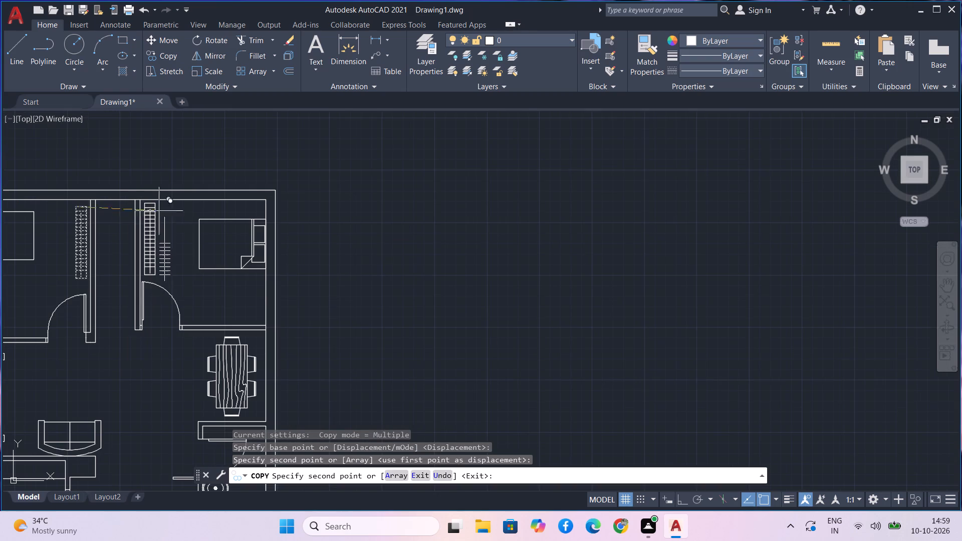
{"action": "key", "text": "Escape"}
Insert a Trees - Imperial block from the architectural tool palette in the empty space to the right of the house.
{"action": "scroll", "coordinate": [328, 235], "scroll_direction": "down", "scroll_amount": 1}
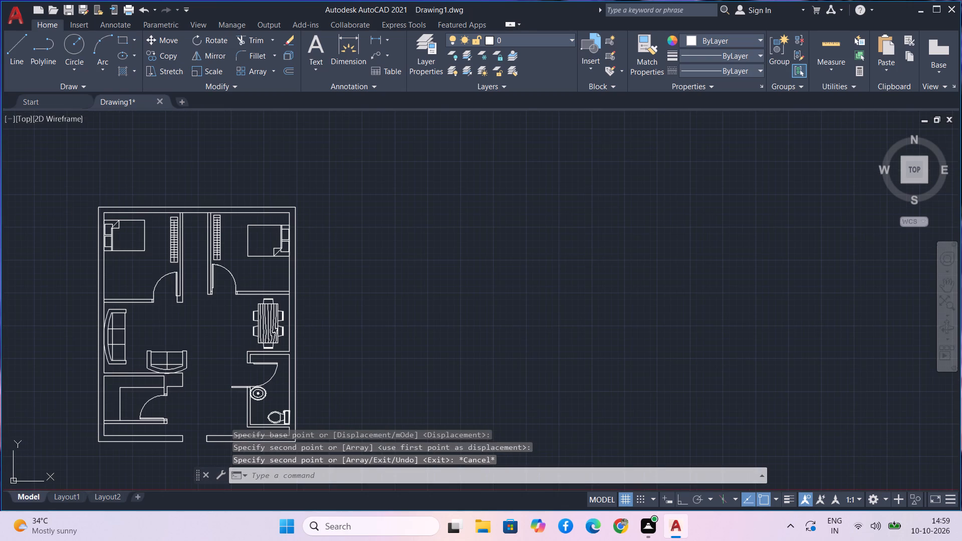
{"action": "middle_click_drag", "start_coordinate": [328, 235], "coordinate": [323, 228]}
{"action": "scroll", "coordinate": [323, 228], "scroll_direction": "down", "scroll_amount": 1}
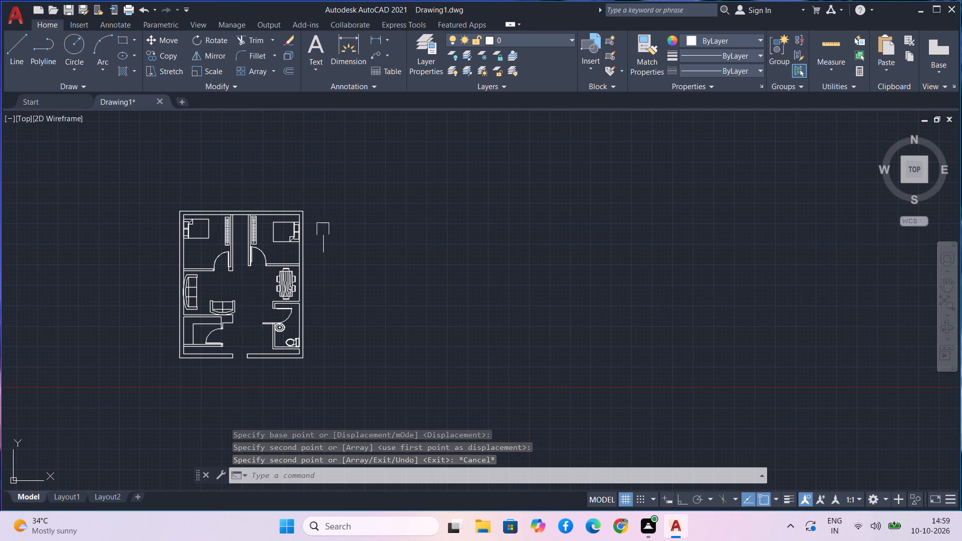
{"action": "middle_click_drag", "start_coordinate": [330, 308], "coordinate": [290, 289]}
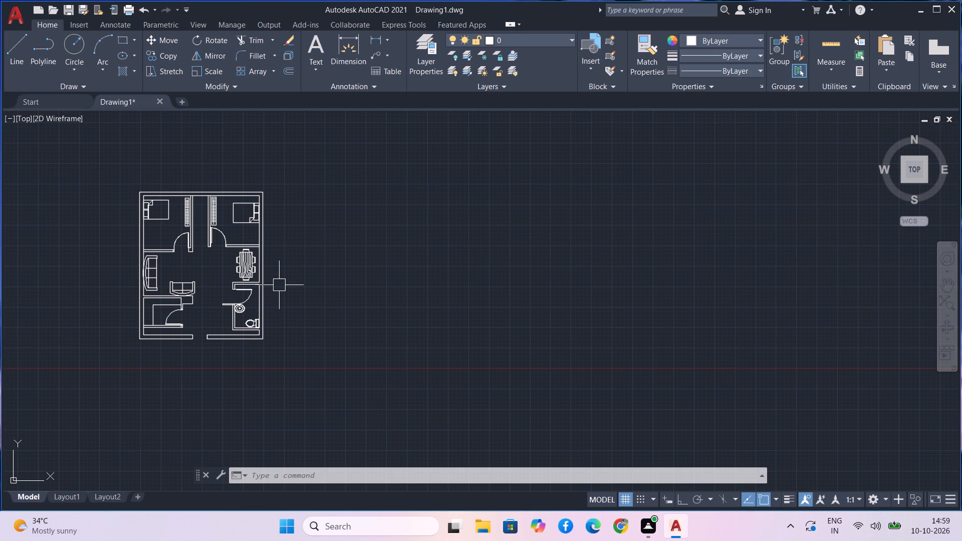
{"action": "type", "text": "tp"}
{"action": "key", "text": "space"}
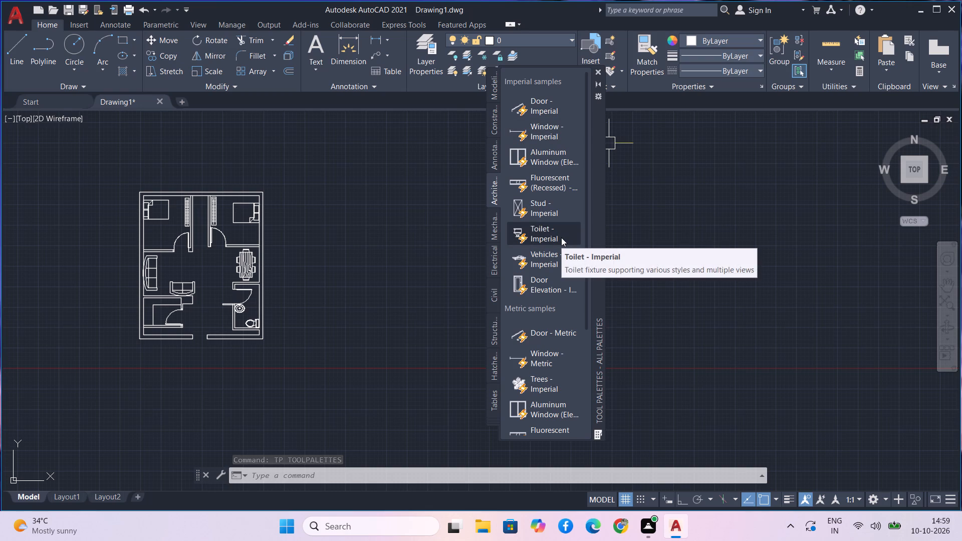
{"action": "scroll", "coordinate": [561, 237], "scroll_direction": "down", "scroll_amount": 2}
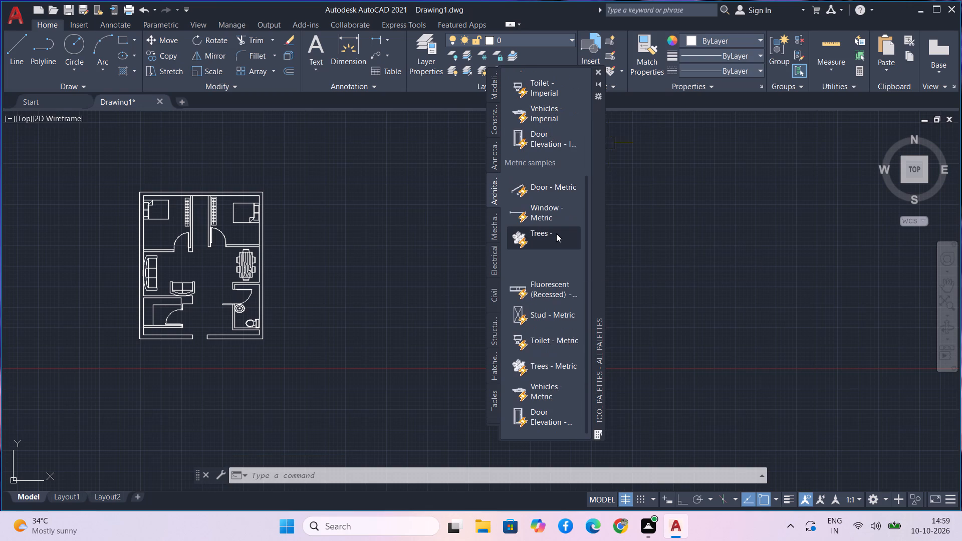
{"action": "left_click", "coordinate": [556, 233]}
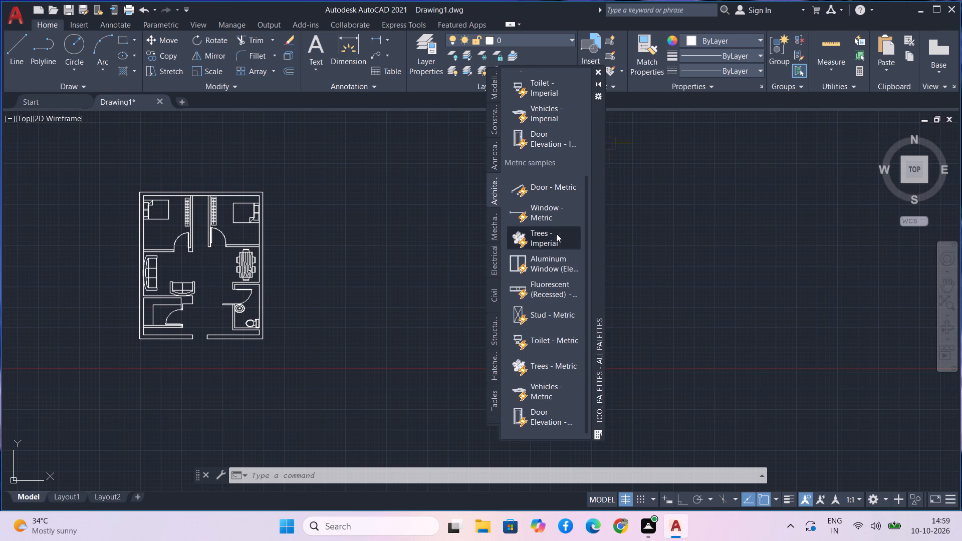
{"action": "left_click", "coordinate": [637, 239]}
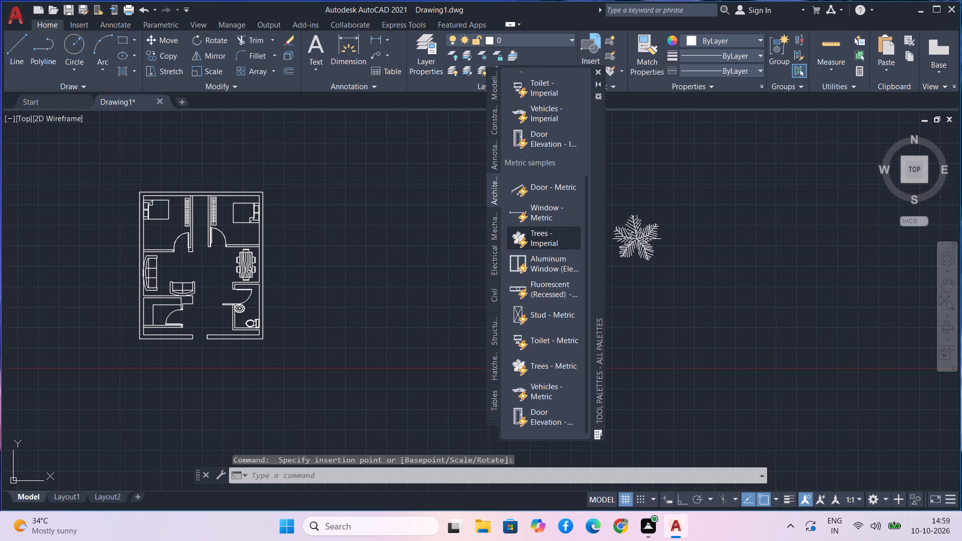
{"action": "left_click", "coordinate": [598, 71]}
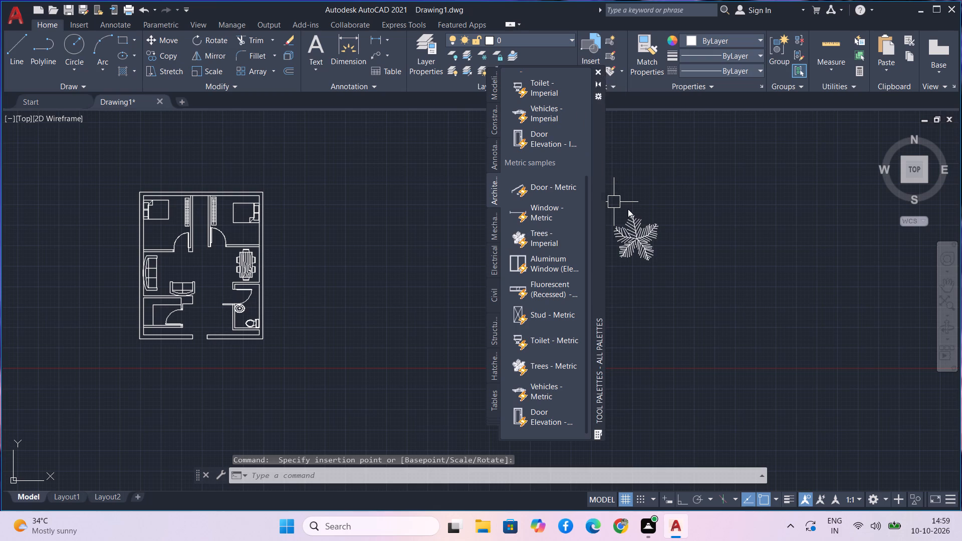
Change the inserted tree block's type to Shrub (Elevation).
{"action": "left_click", "coordinate": [637, 228]}
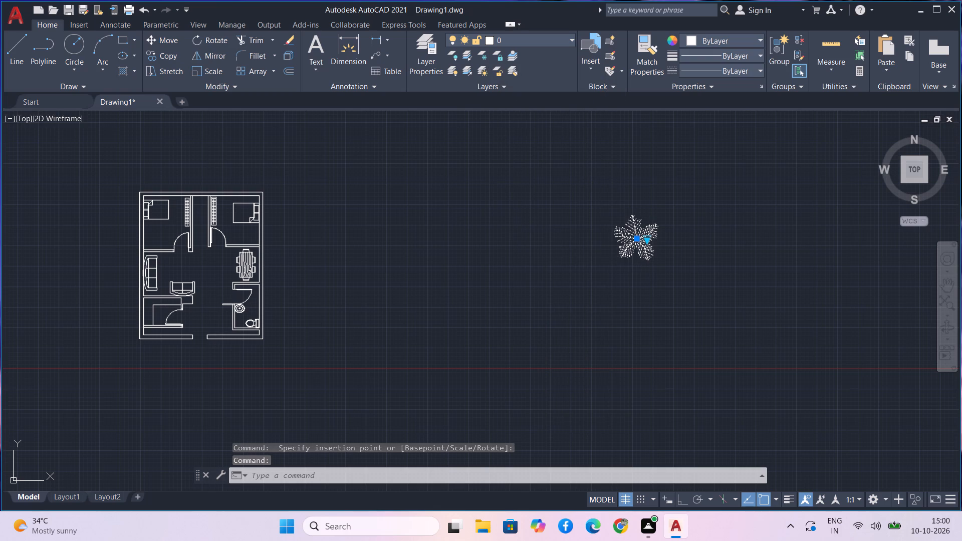
{"action": "scroll", "coordinate": [636, 241], "scroll_direction": "up", "scroll_amount": 3}
{"action": "left_click", "coordinate": [667, 234]}
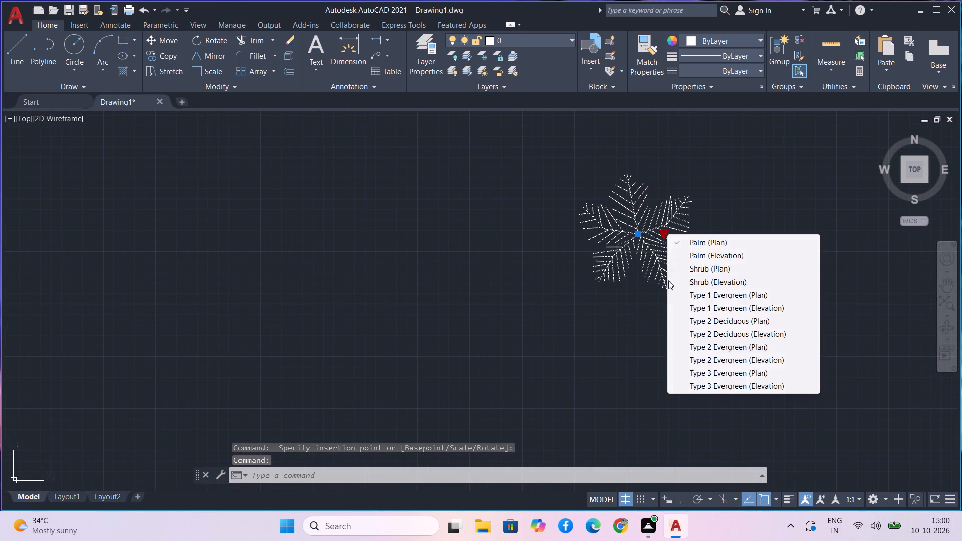
{"action": "left_click", "coordinate": [708, 280]}
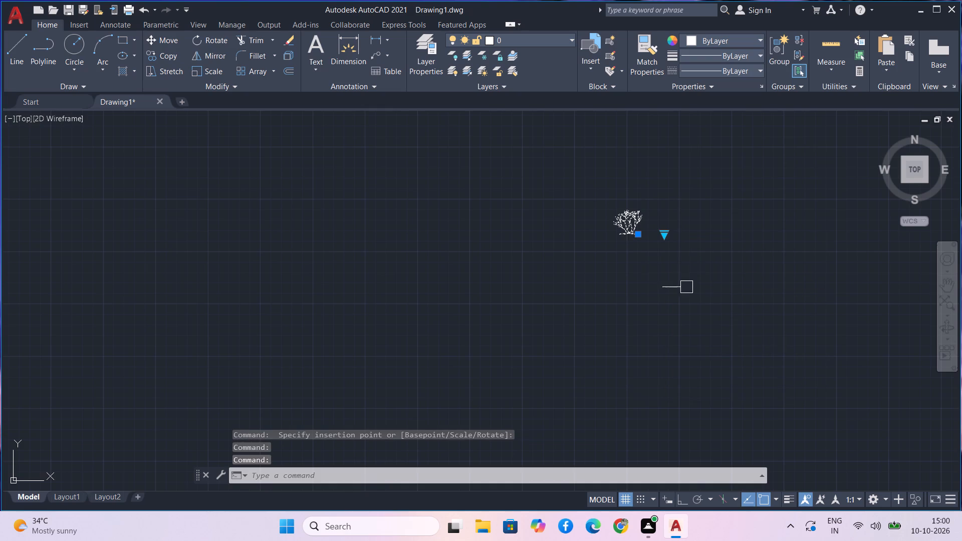
Insert a second Trees - Imperial block in the empty space just below the shrub.
{"action": "key", "text": "space"}
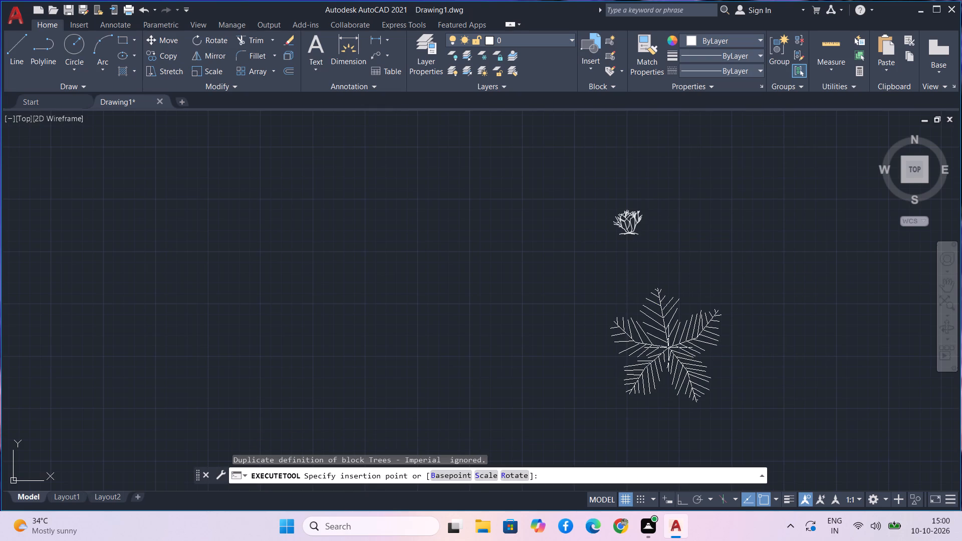
{"action": "left_click", "coordinate": [668, 348]}
Copy the shrub by its lower-right base point to two spots outside the house's lower-right corner, the second slightly below the first.
{"action": "left_click", "coordinate": [686, 231]}
{"action": "left_click", "coordinate": [582, 227]}
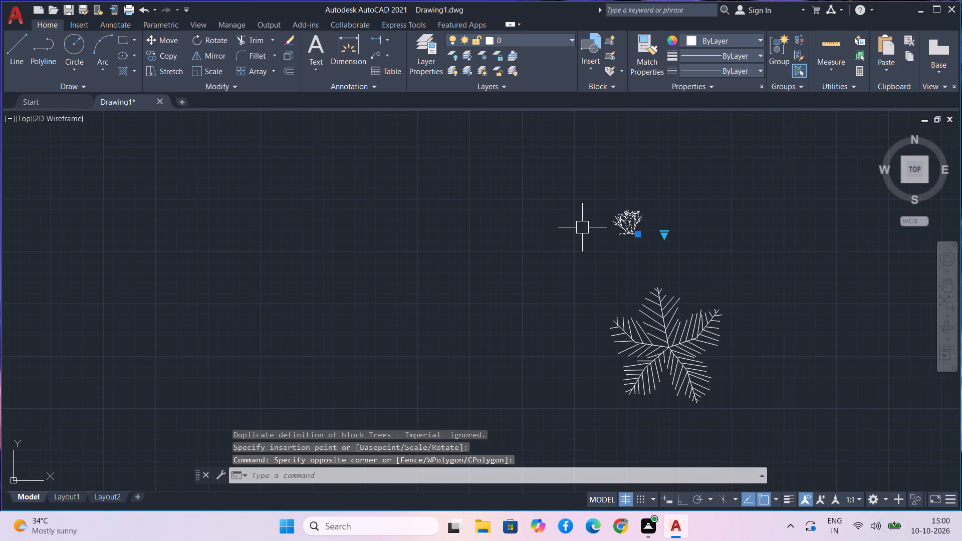
{"action": "type", "text": "co"}
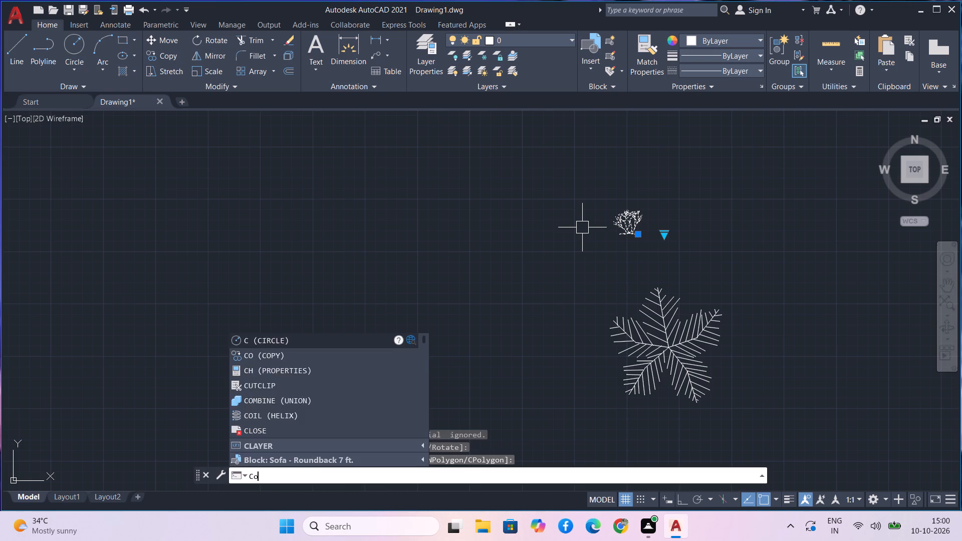
{"action": "key", "text": "space"}
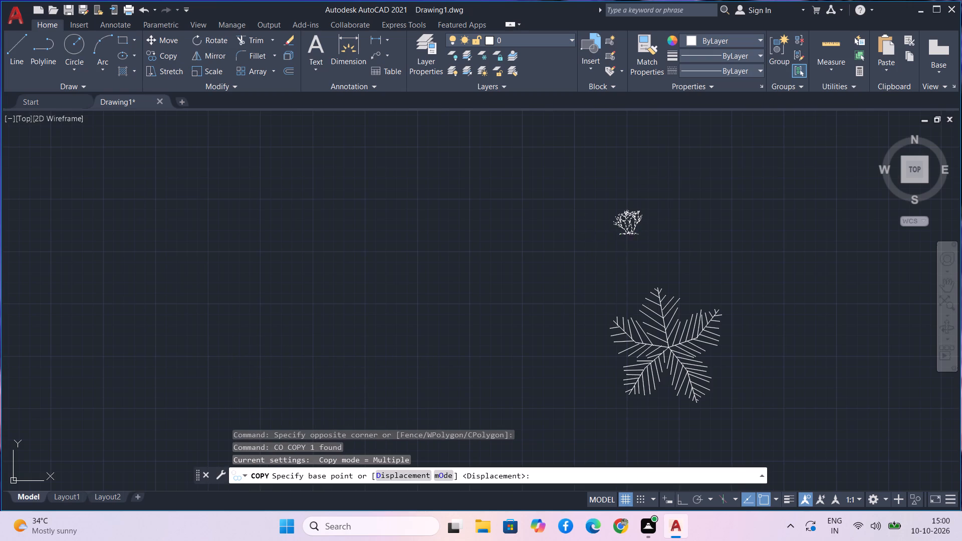
{"action": "scroll", "coordinate": [633, 229], "scroll_direction": "up", "scroll_amount": 4}
{"action": "left_click", "coordinate": [649, 245]}
{"action": "scroll", "coordinate": [394, 406], "scroll_direction": "down", "scroll_amount": 4}
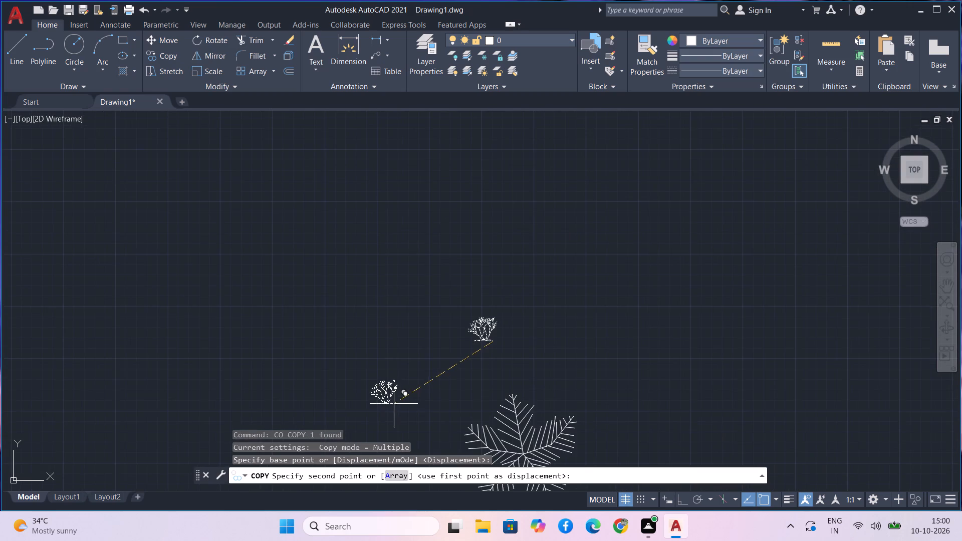
{"action": "middle_click_drag", "start_coordinate": [378, 391], "coordinate": [748, 227]}
{"action": "scroll", "coordinate": [437, 297], "scroll_direction": "down", "scroll_amount": 1}
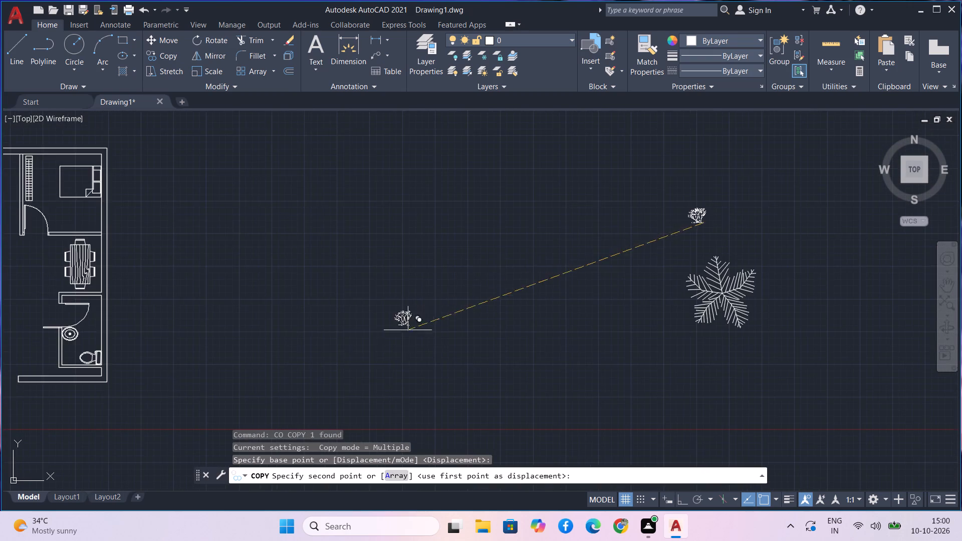
{"action": "scroll", "coordinate": [402, 341], "scroll_direction": "down", "scroll_amount": 1}
{"action": "middle_click_drag", "start_coordinate": [468, 343], "coordinate": [617, 233]}
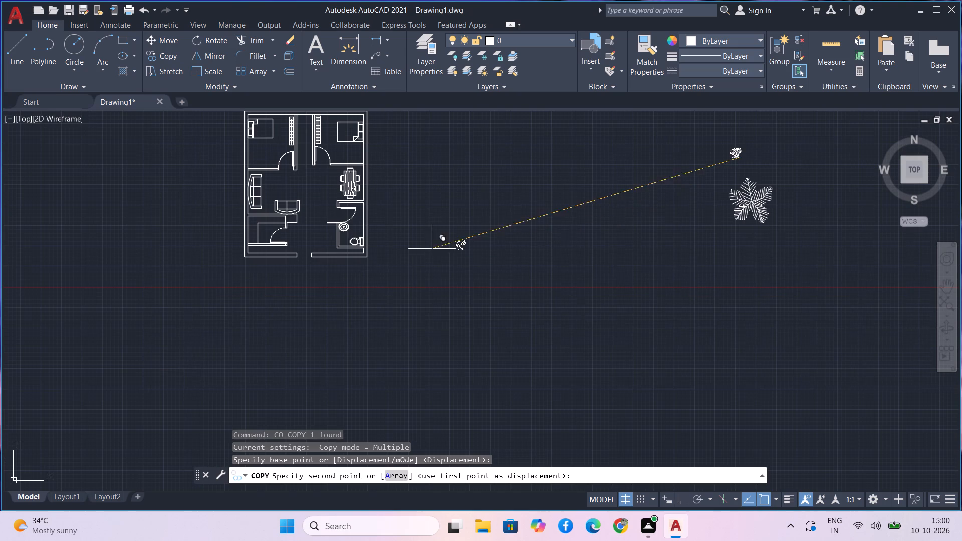
{"action": "scroll", "coordinate": [380, 256], "scroll_direction": "up", "scroll_amount": 3}
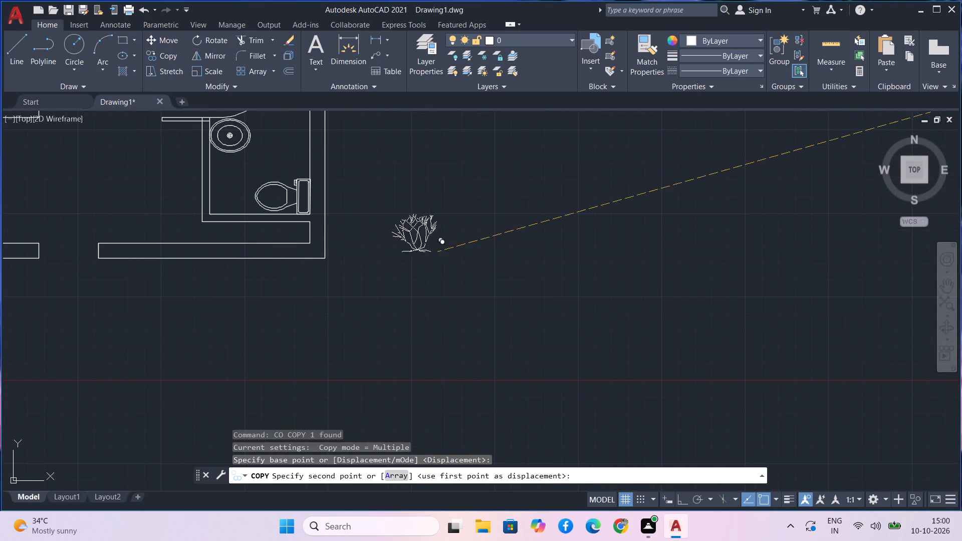
{"action": "left_click", "coordinate": [440, 252]}
{"action": "left_click_drag", "start_coordinate": [474, 293], "coordinate": [475, 274]}
{"action": "key", "text": "Escape"}
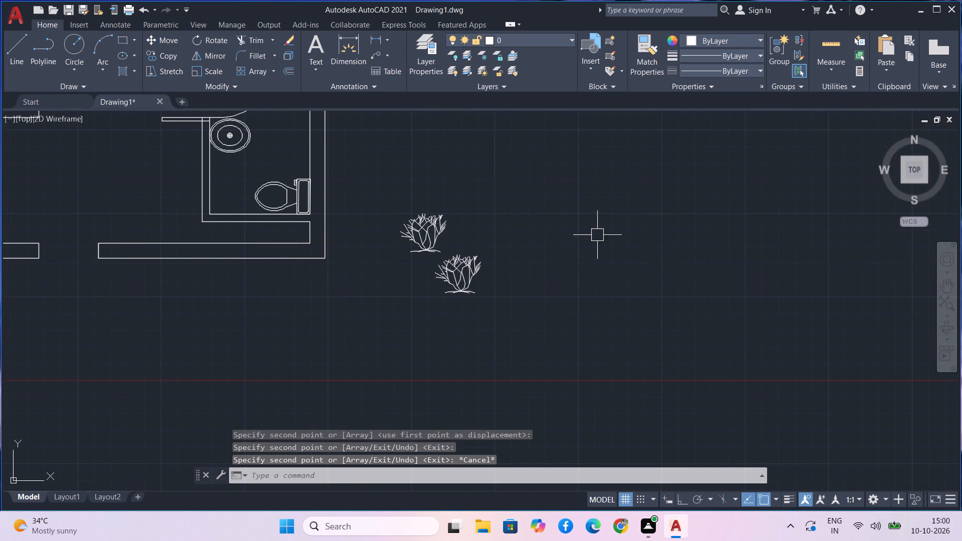
Scale the lower shrub copy down freehand to a small fraction of its size from the right end of its ground line.
{"action": "left_click_drag", "start_coordinate": [498, 305], "coordinate": [479, 286]}
{"action": "left_click", "coordinate": [453, 255]}
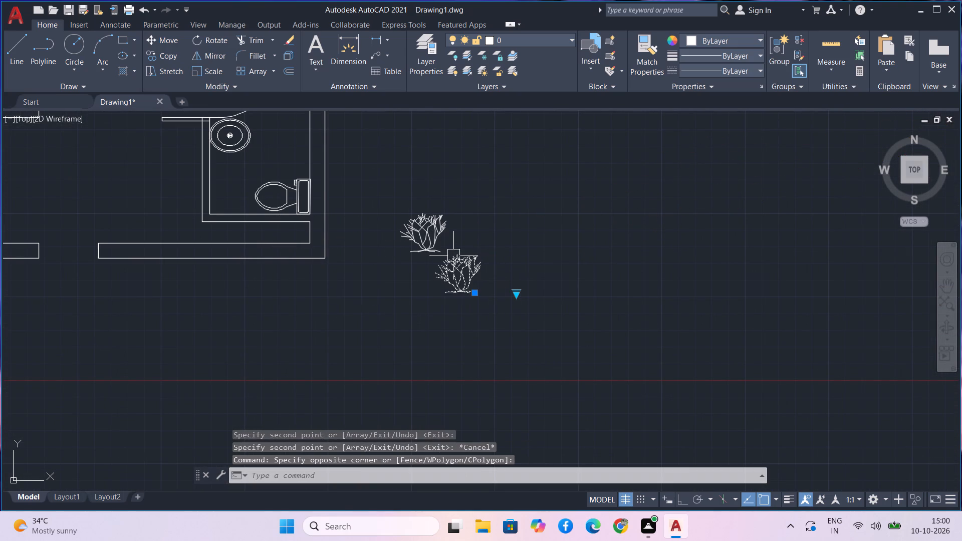
{"action": "type", "text": "sc"}
{"action": "key", "text": "space"}
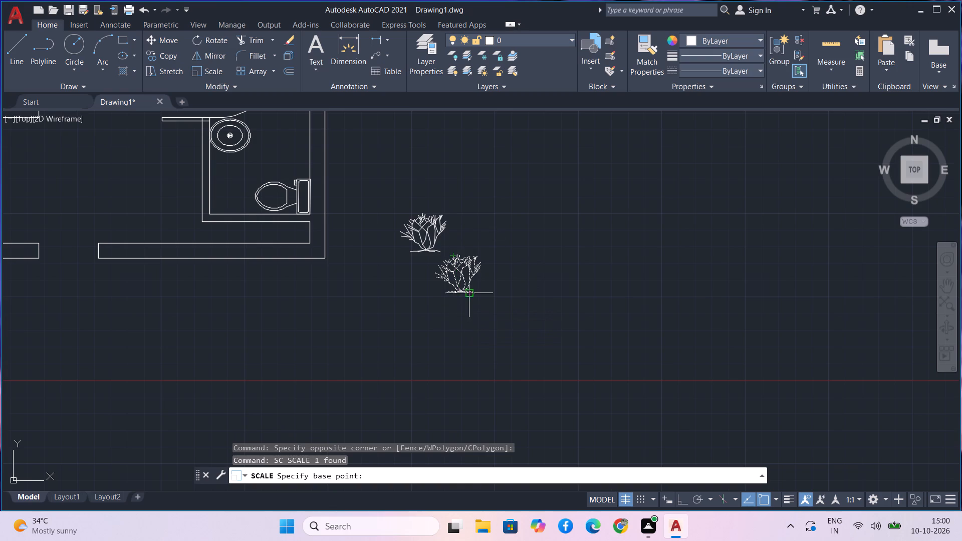
{"action": "scroll", "coordinate": [474, 296], "scroll_direction": "up", "scroll_amount": 4}
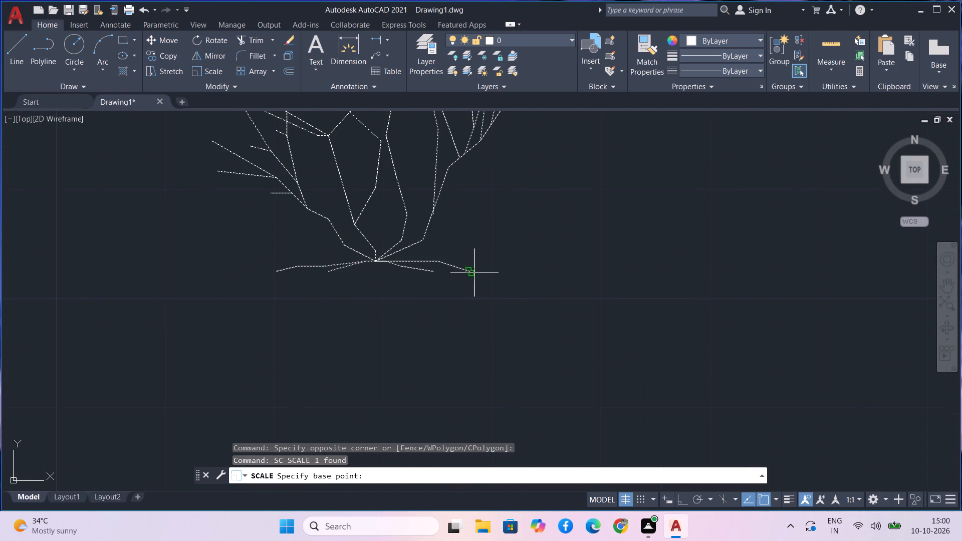
{"action": "left_click", "coordinate": [472, 273]}
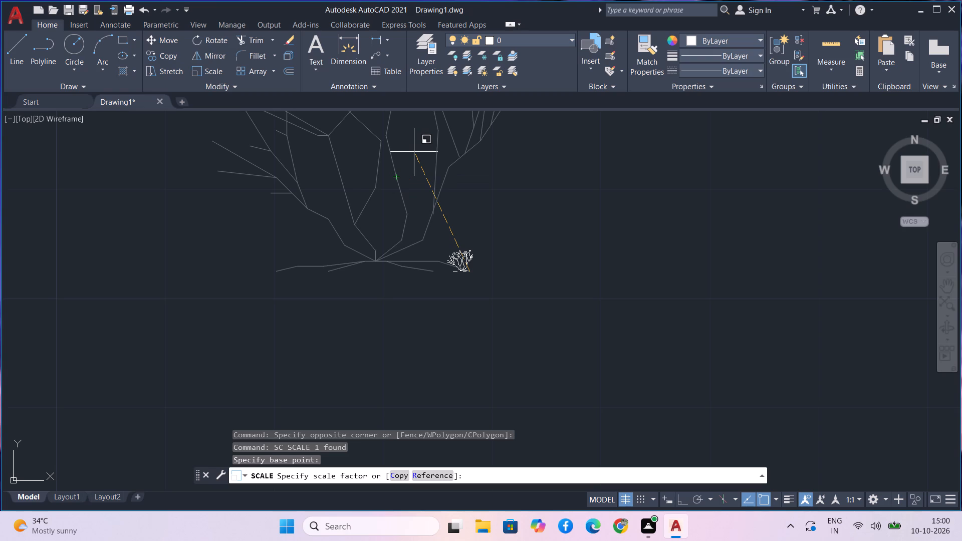
{"action": "scroll", "coordinate": [415, 148], "scroll_direction": "up", "scroll_amount": 1}
{"action": "scroll", "coordinate": [415, 148], "scroll_direction": "down", "scroll_amount": 1}
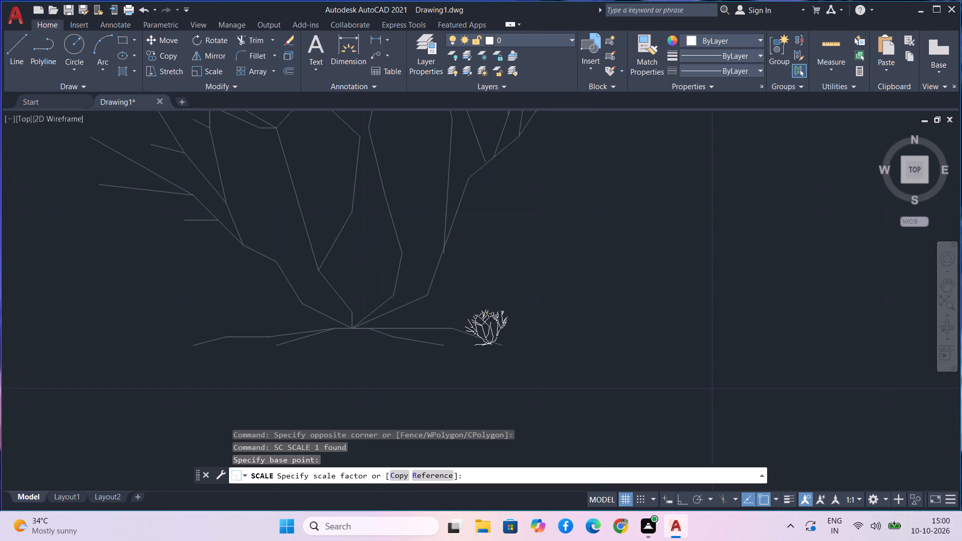
{"action": "scroll", "coordinate": [415, 148], "scroll_direction": "down", "scroll_amount": 4}
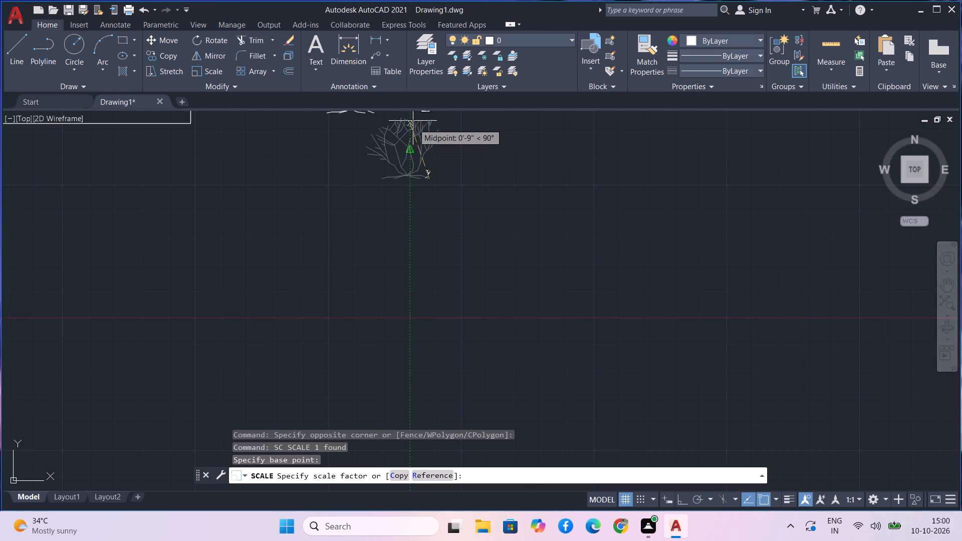
{"action": "left_click", "coordinate": [411, 116]}
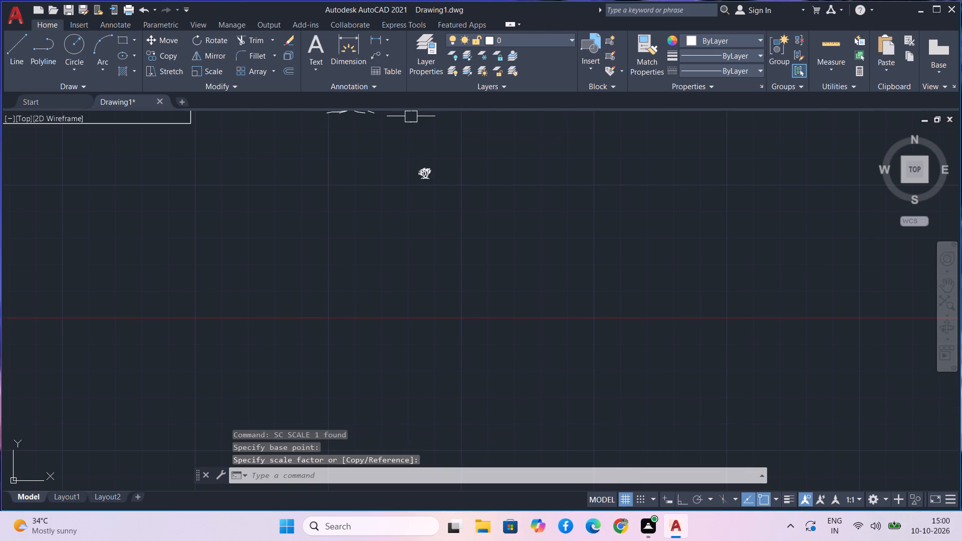
Copy the small shrub to three spots on the inner line of the bottom wall, working left from its right end below the bathroom.
{"action": "left_click", "coordinate": [434, 170]}
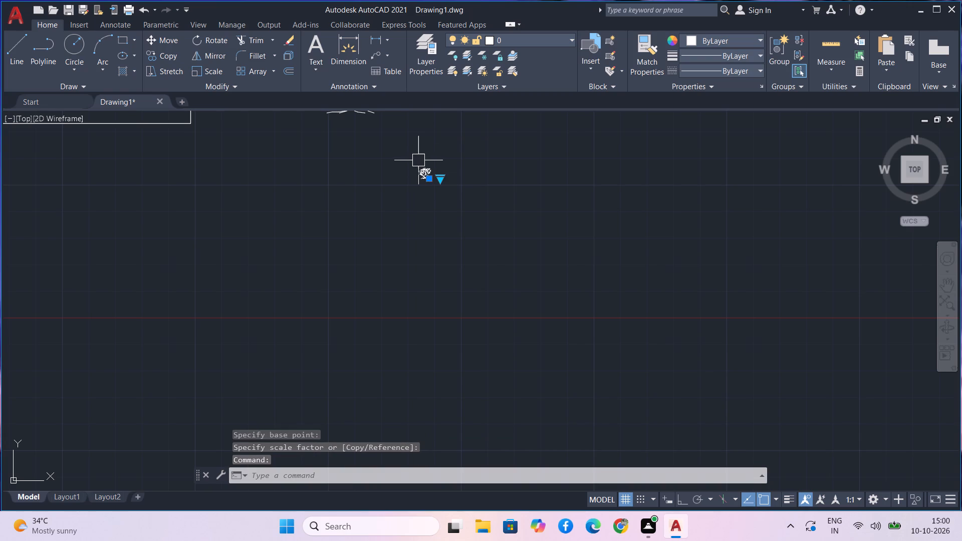
{"action": "type", "text": "co"}
{"action": "key", "text": "space"}
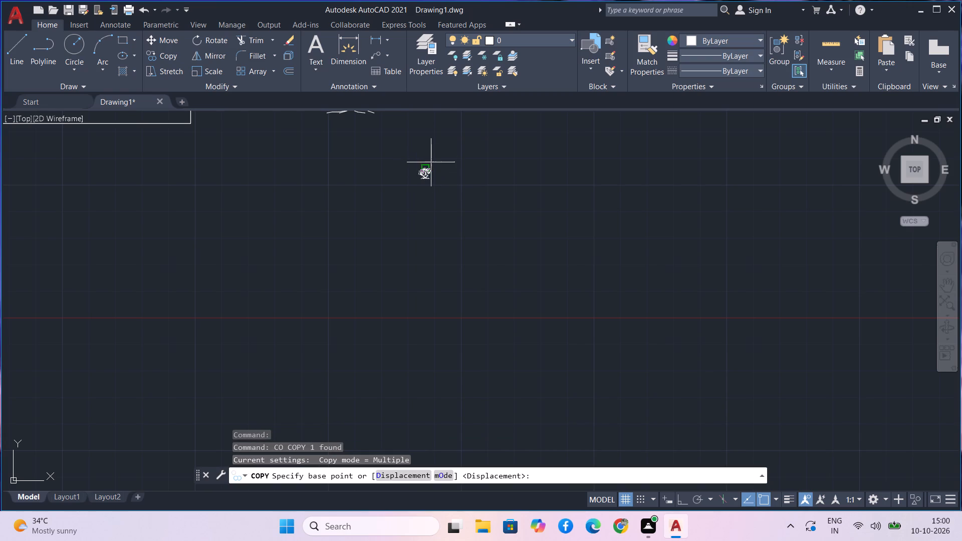
{"action": "scroll", "coordinate": [431, 165], "scroll_direction": "up", "scroll_amount": 6}
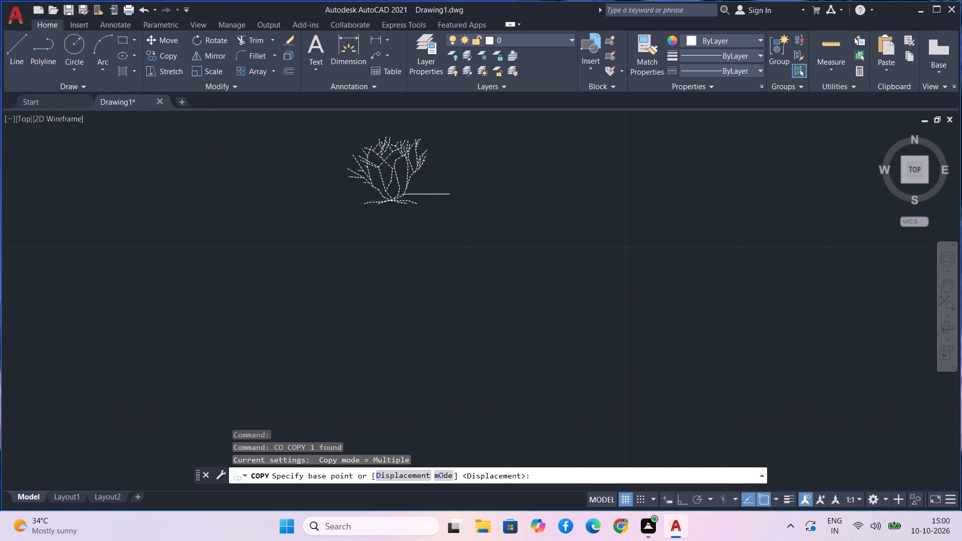
{"action": "left_click", "coordinate": [415, 212]}
{"action": "scroll", "coordinate": [397, 192], "scroll_direction": "down", "scroll_amount": 7}
{"action": "scroll", "coordinate": [204, 176], "scroll_direction": "down", "scroll_amount": 2}
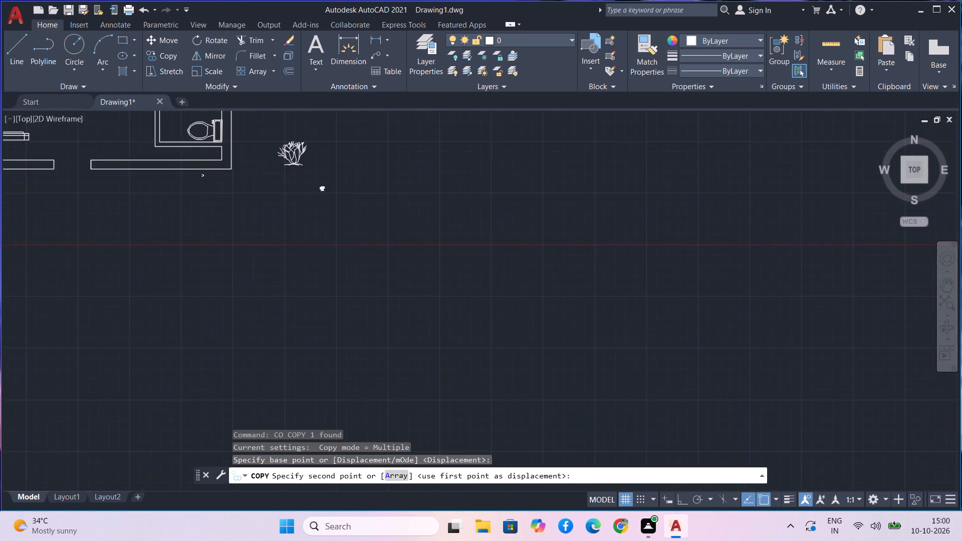
{"action": "middle_click_drag", "start_coordinate": [236, 196], "coordinate": [300, 245]}
{"action": "scroll", "coordinate": [283, 222], "scroll_direction": "up", "scroll_amount": 5}
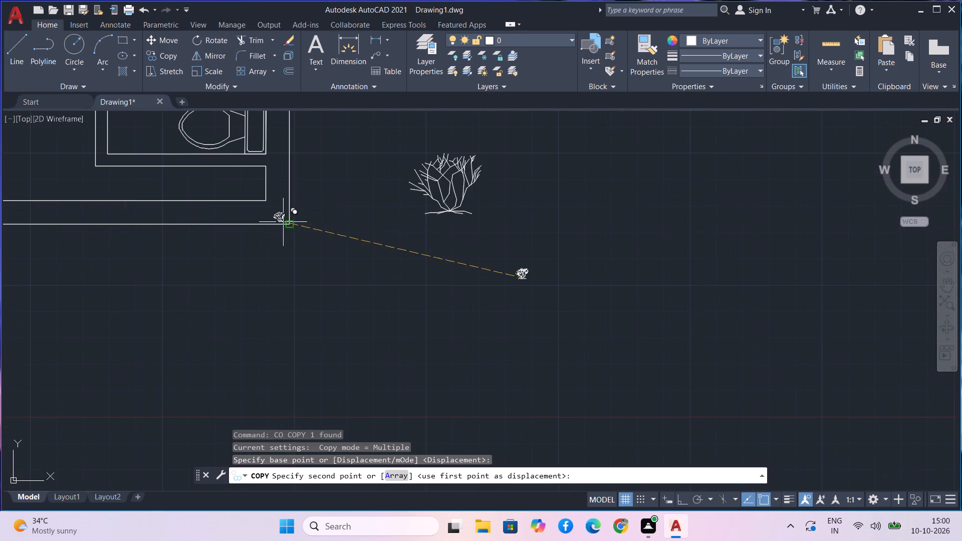
{"action": "scroll", "coordinate": [256, 196], "scroll_direction": "up", "scroll_amount": 3}
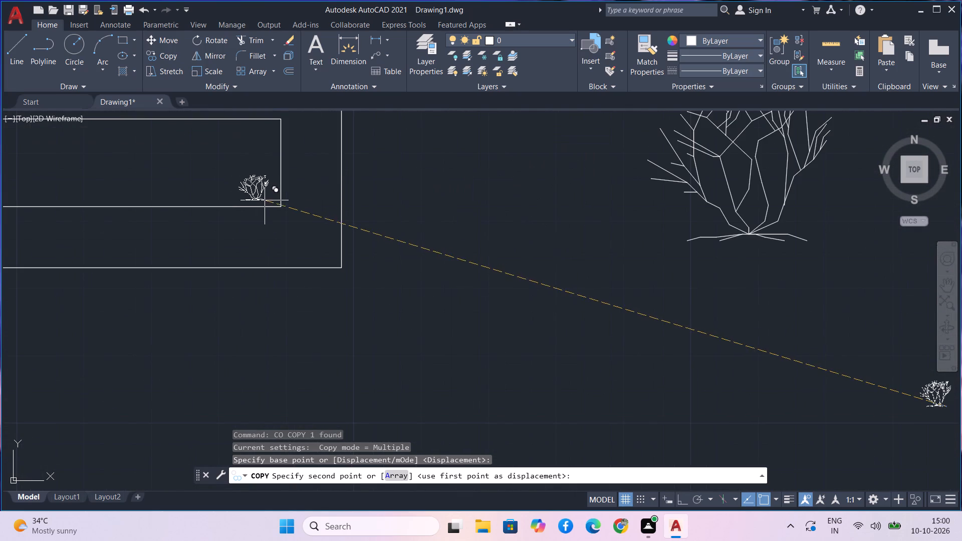
{"action": "left_click", "coordinate": [266, 203]}
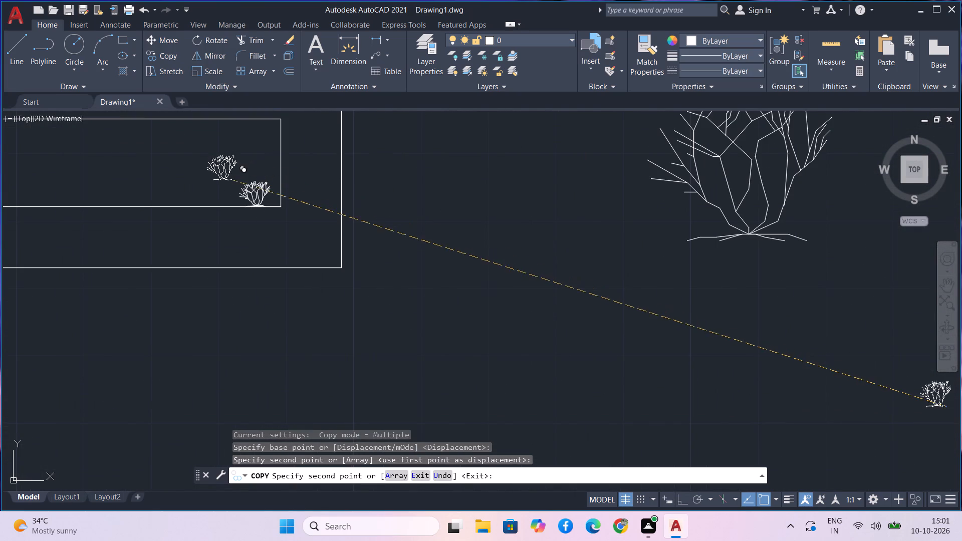
{"action": "left_click", "coordinate": [205, 204]}
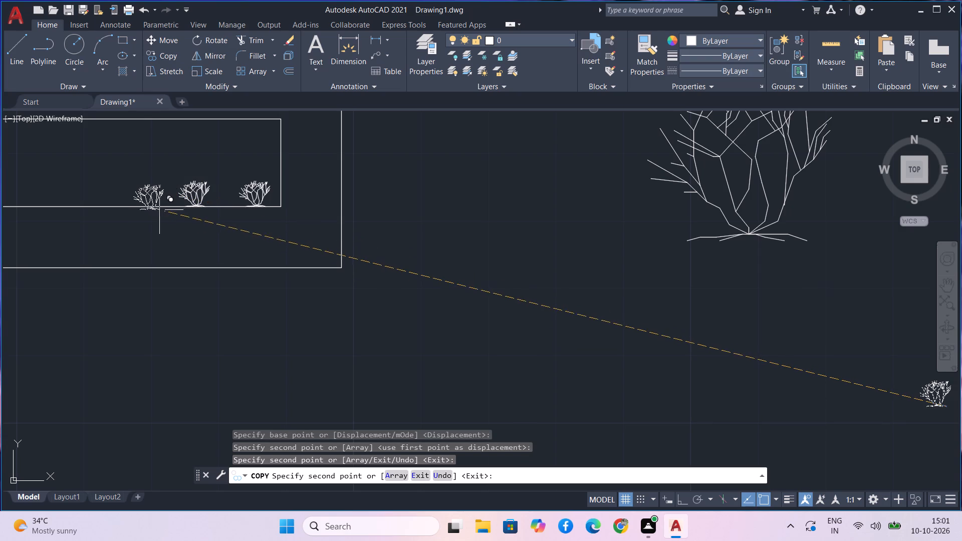
{"action": "left_click", "coordinate": [157, 206]}
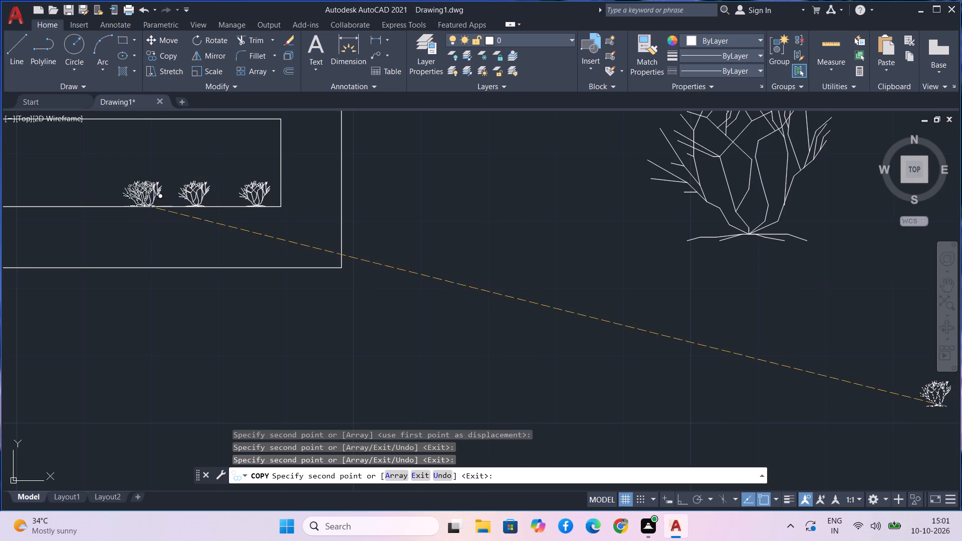
Continue the shrub row with five more copies leftward along the bottom wall's inner line, ending near the bathroom's left wall.
{"action": "scroll", "coordinate": [81, 179], "scroll_direction": "down", "scroll_amount": 3}
{"action": "middle_click_drag", "start_coordinate": [85, 205], "coordinate": [303, 239]}
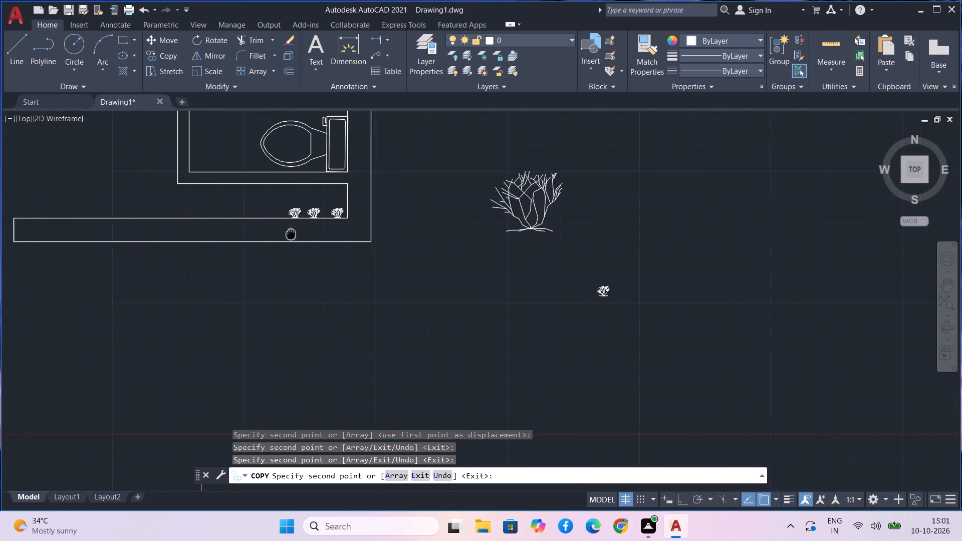
{"action": "middle_click_drag", "start_coordinate": [303, 239], "coordinate": [304, 239]}
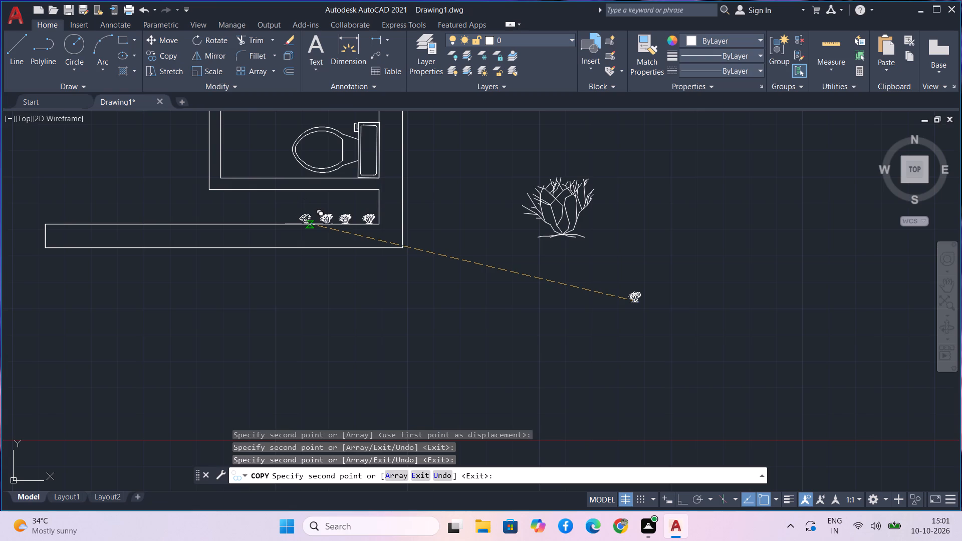
{"action": "left_click", "coordinate": [309, 224]}
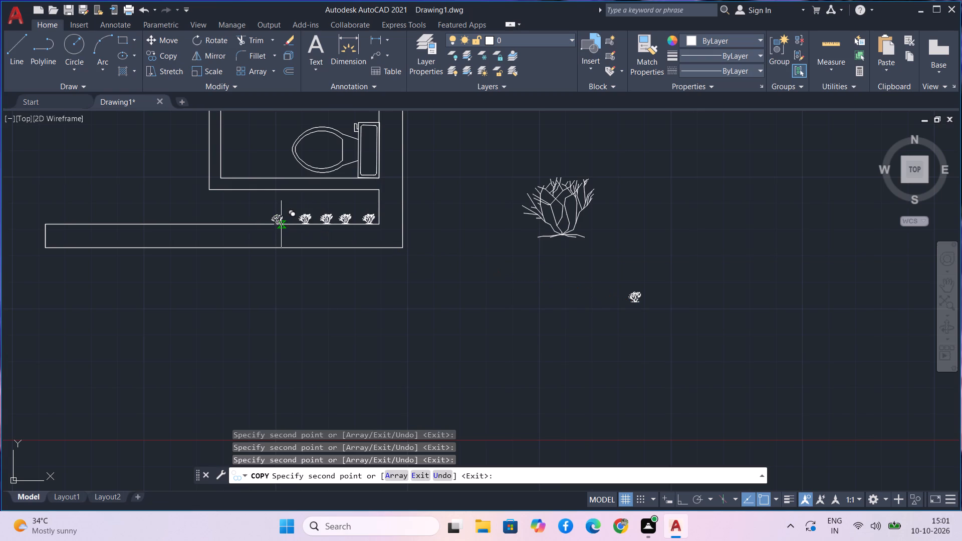
{"action": "left_click", "coordinate": [282, 224]}
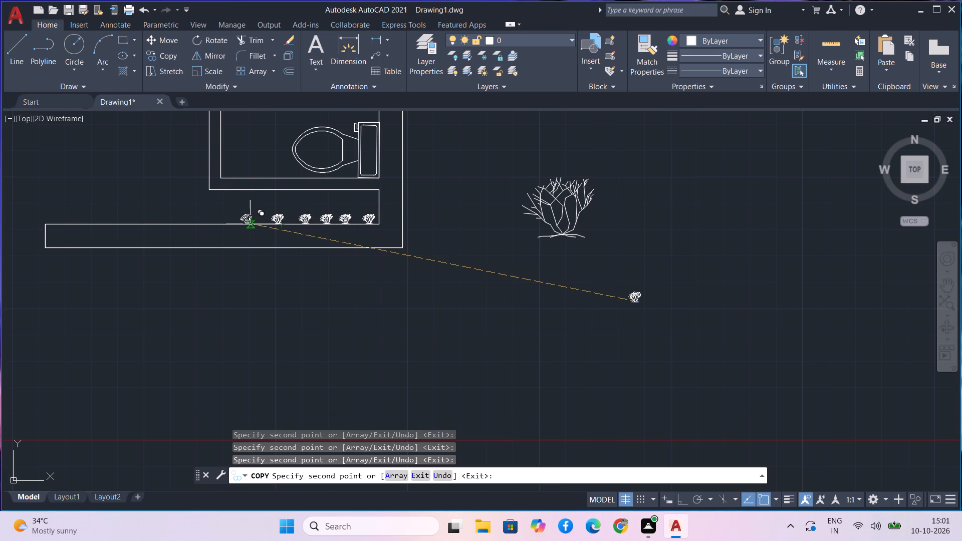
{"action": "scroll", "coordinate": [250, 224], "scroll_direction": "up", "scroll_amount": 3}
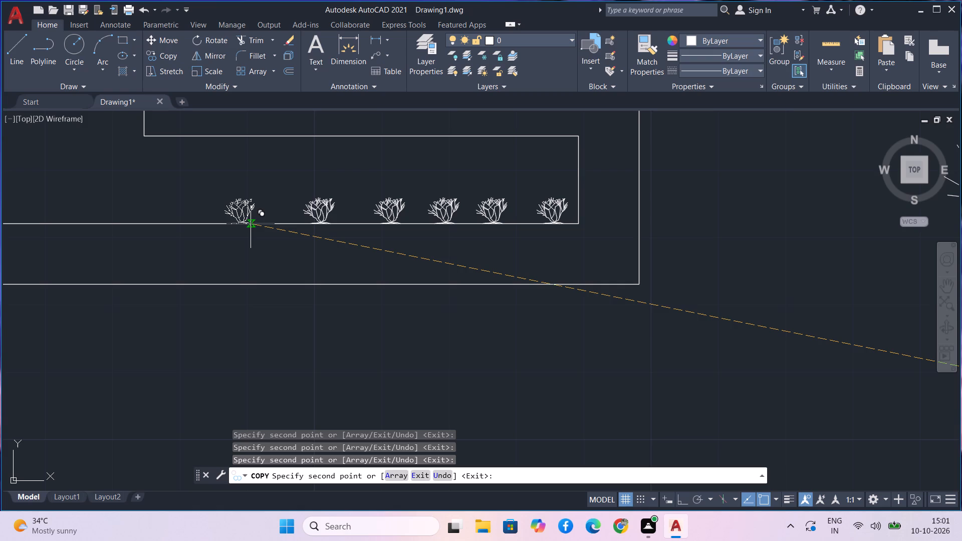
{"action": "left_click", "coordinate": [251, 224]}
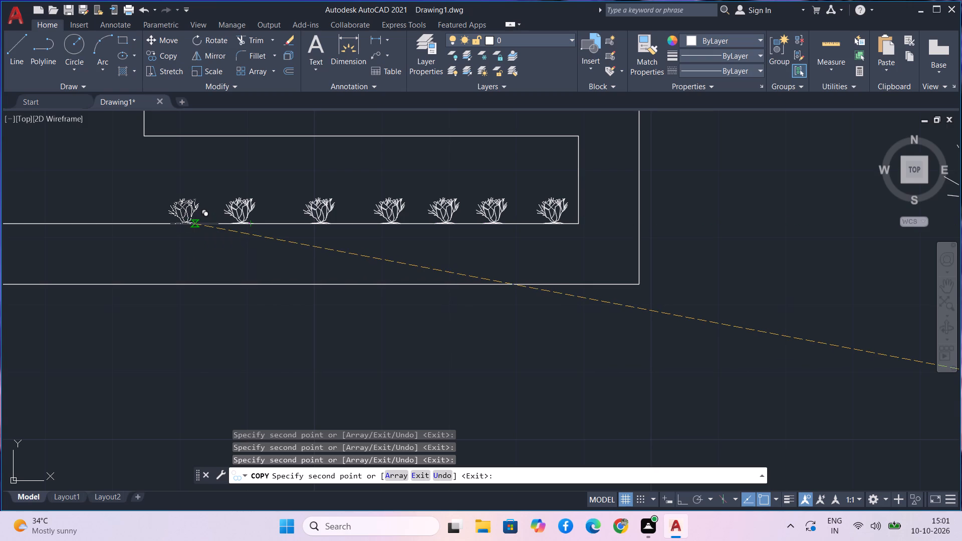
{"action": "left_click", "coordinate": [194, 224]}
{"action": "scroll", "coordinate": [119, 167], "scroll_direction": "down", "scroll_amount": 1}
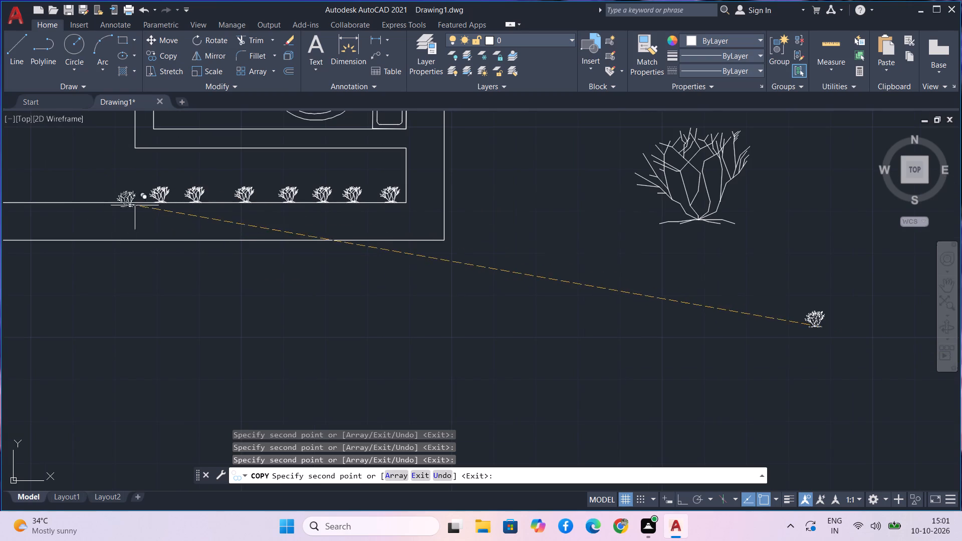
{"action": "scroll", "coordinate": [139, 203], "scroll_direction": "up", "scroll_amount": 2}
{"action": "middle_click_drag", "start_coordinate": [146, 172], "coordinate": [181, 259]}
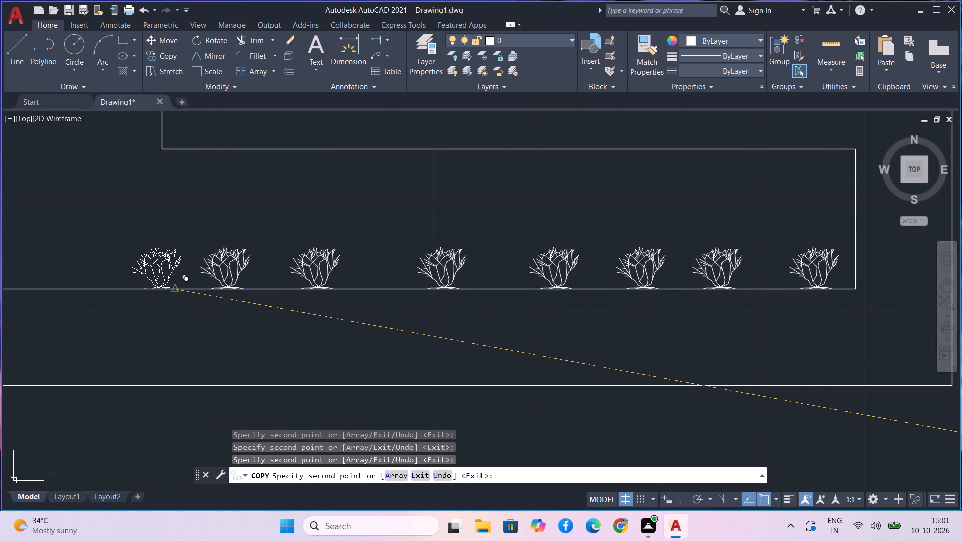
{"action": "left_click", "coordinate": [174, 286]}
{"action": "scroll", "coordinate": [203, 259], "scroll_direction": "down", "scroll_amount": 3}
{"action": "scroll", "coordinate": [284, 256], "scroll_direction": "down", "scroll_amount": 2}
{"action": "key", "text": "Escape"}
{"action": "scroll", "coordinate": [374, 339], "scroll_direction": "down", "scroll_amount": 1}
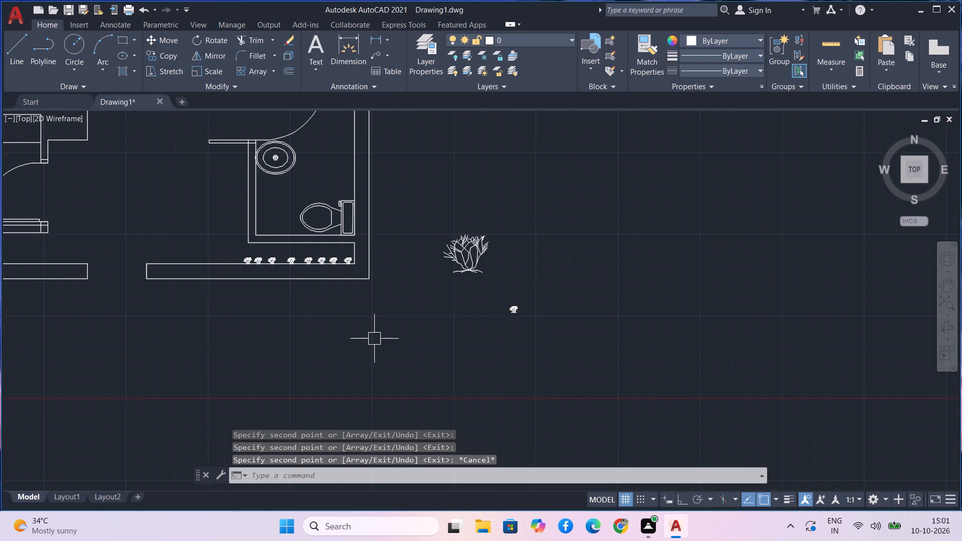
Erase the large and small leftover shrubs outside the house's lower-right corner.
{"action": "middle_click_drag", "start_coordinate": [374, 339], "coordinate": [368, 339]}
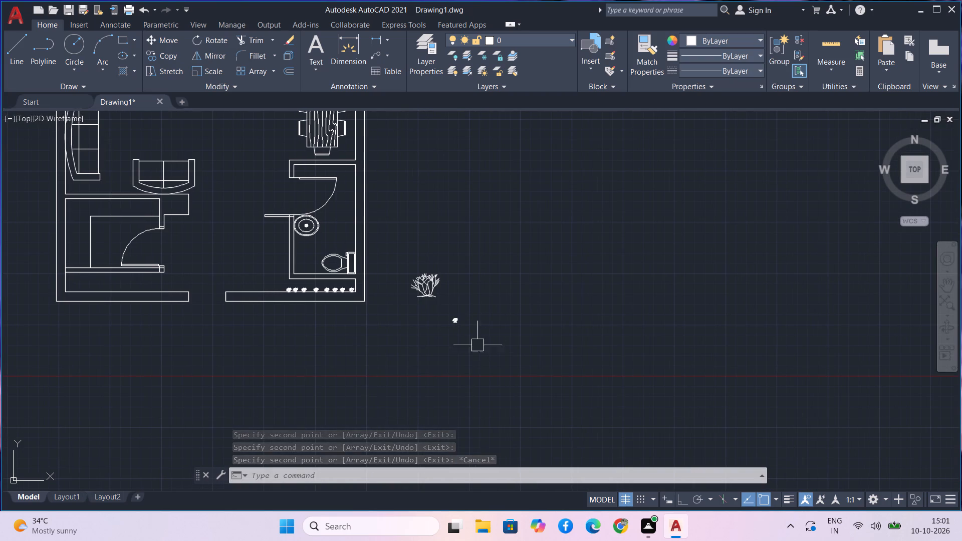
{"action": "left_click_drag", "start_coordinate": [499, 352], "coordinate": [497, 342]}
{"action": "left_click", "coordinate": [415, 236]}
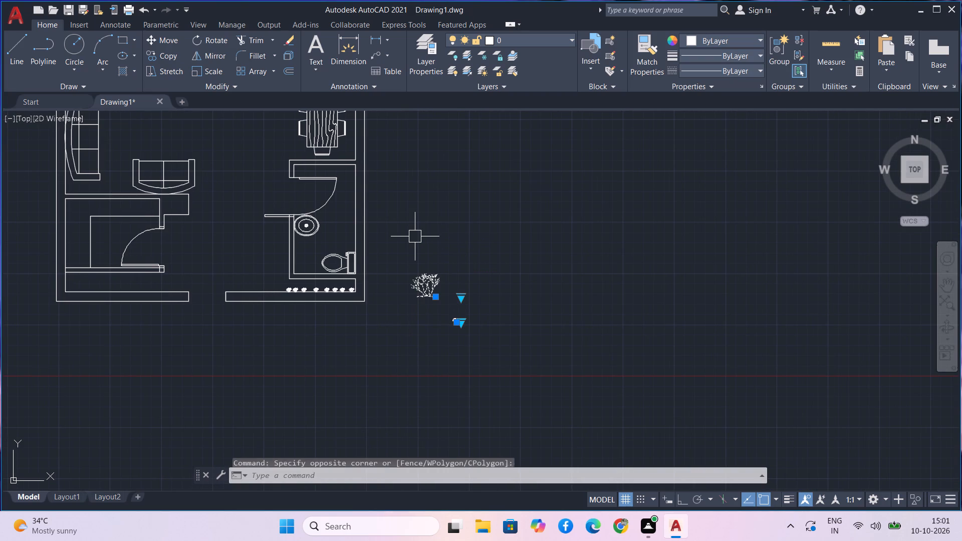
{"action": "key", "text": "Delete"}
{"action": "scroll", "coordinate": [403, 236], "scroll_direction": "down", "scroll_amount": 2}
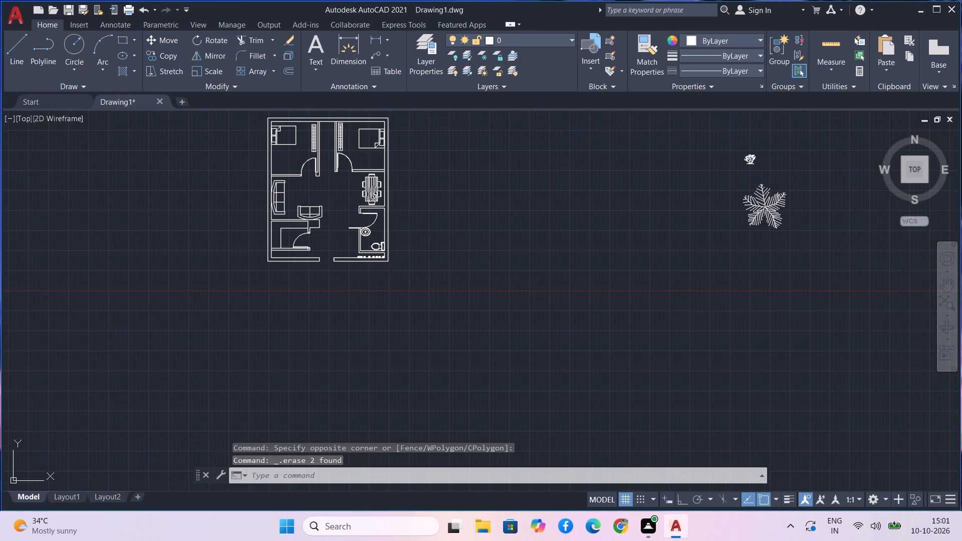
{"action": "middle_click_drag", "start_coordinate": [403, 236], "coordinate": [456, 351]}
{"action": "middle_click_drag", "start_coordinate": [456, 351], "coordinate": [447, 311]}
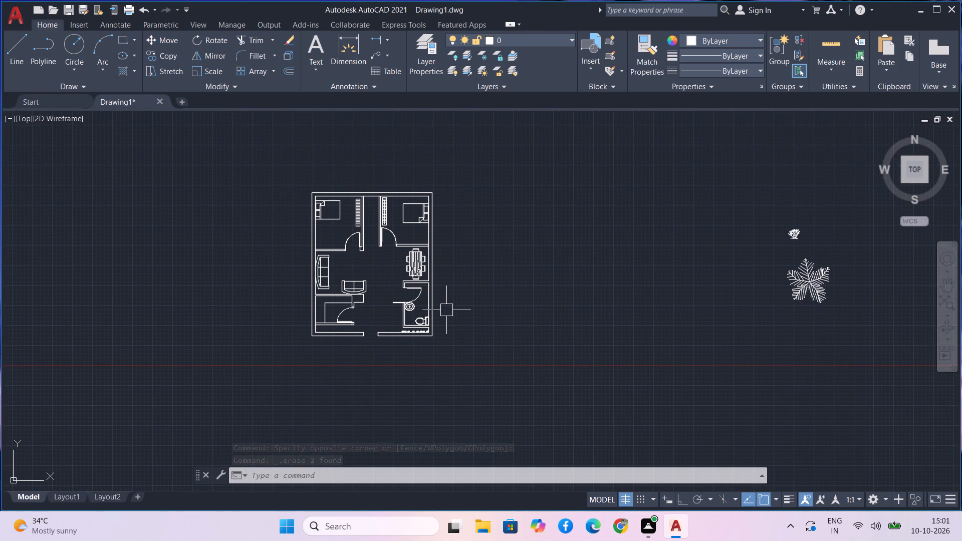
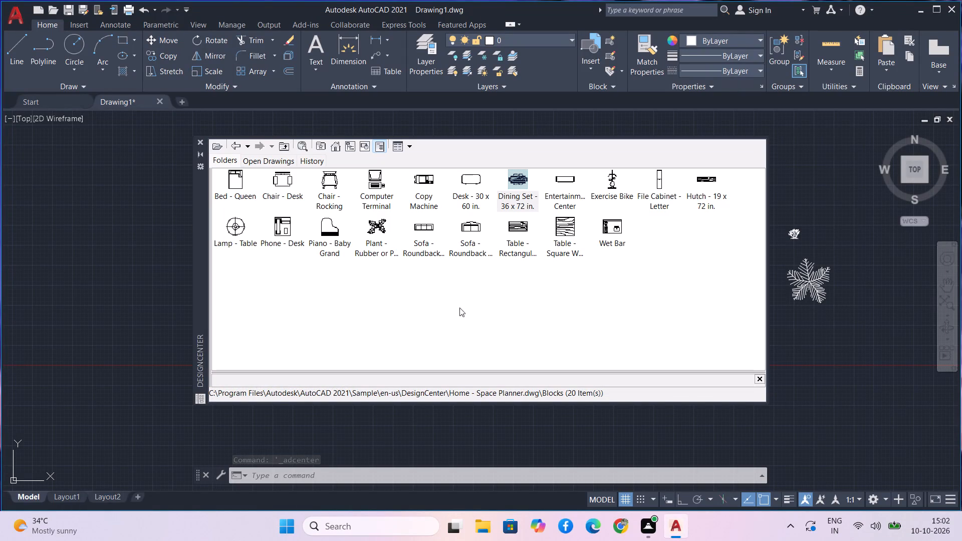
Browse DesignCenter back to the sample drawings and open the Blocks collection of Kitchens.dwg.
{"action": "left_click", "coordinate": [336, 148]}
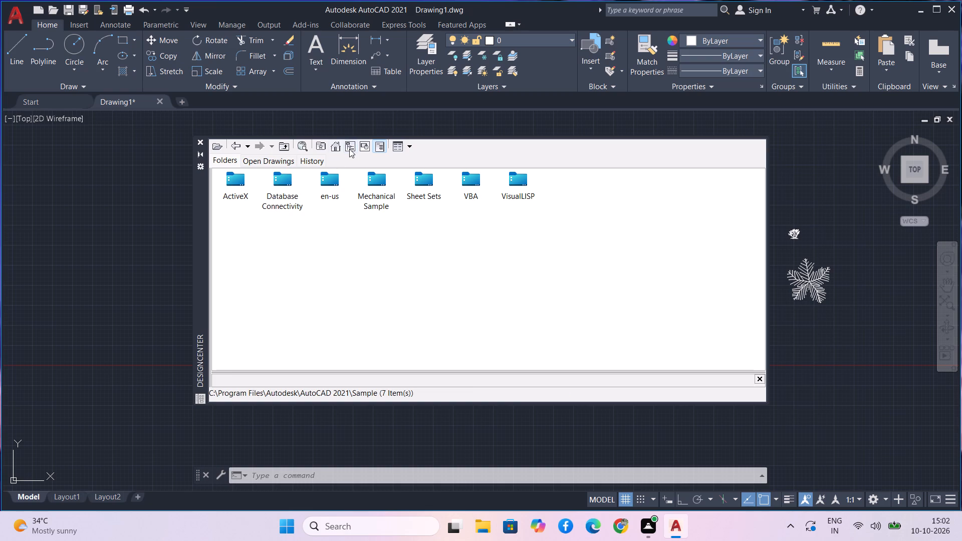
{"action": "left_click", "coordinate": [349, 149]}
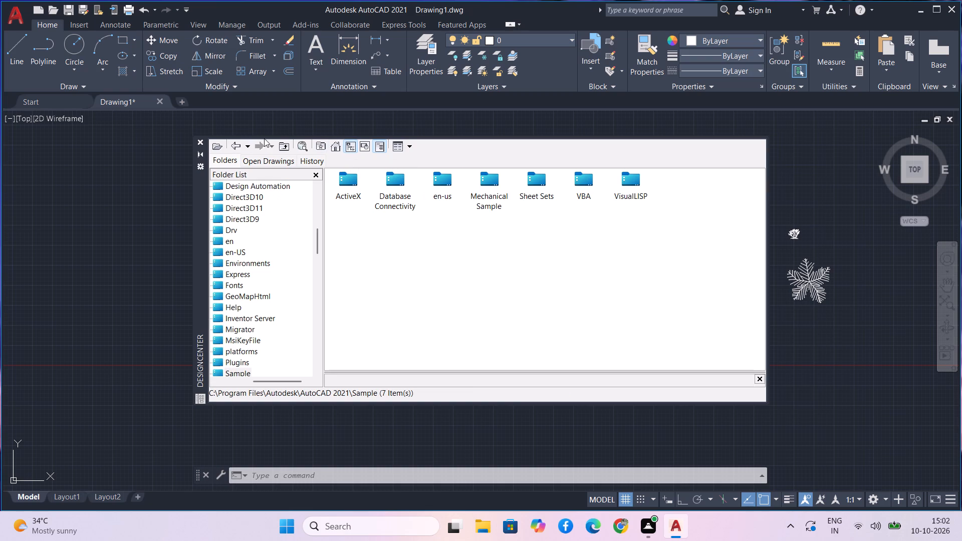
{"action": "key", "text": "Escape"}
{"action": "left_click", "coordinate": [315, 174]}
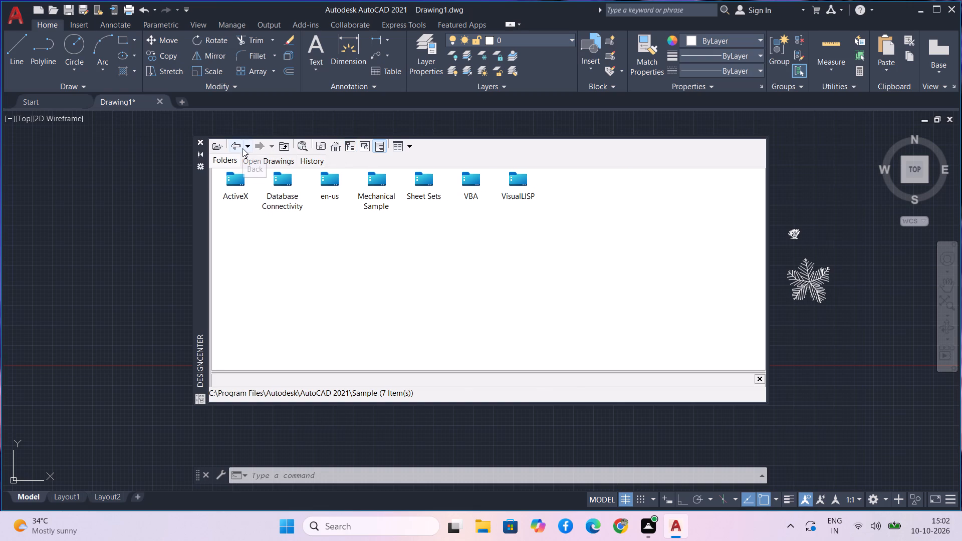
{"action": "left_click", "coordinate": [243, 148]}
{"action": "left_click", "coordinate": [242, 150]}
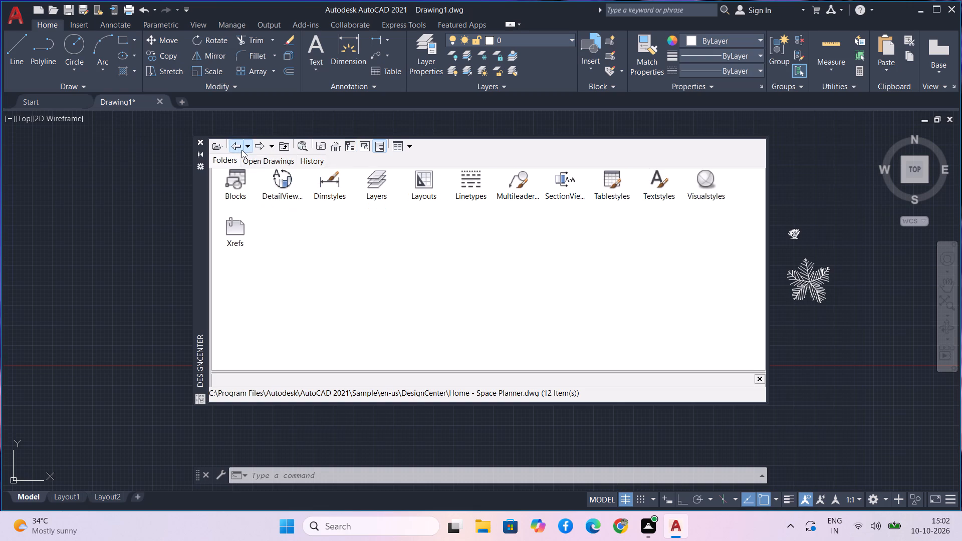
{"action": "left_click", "coordinate": [235, 147]}
{"action": "left_click", "coordinate": [235, 147]}
{"action": "left_click", "coordinate": [235, 145]}
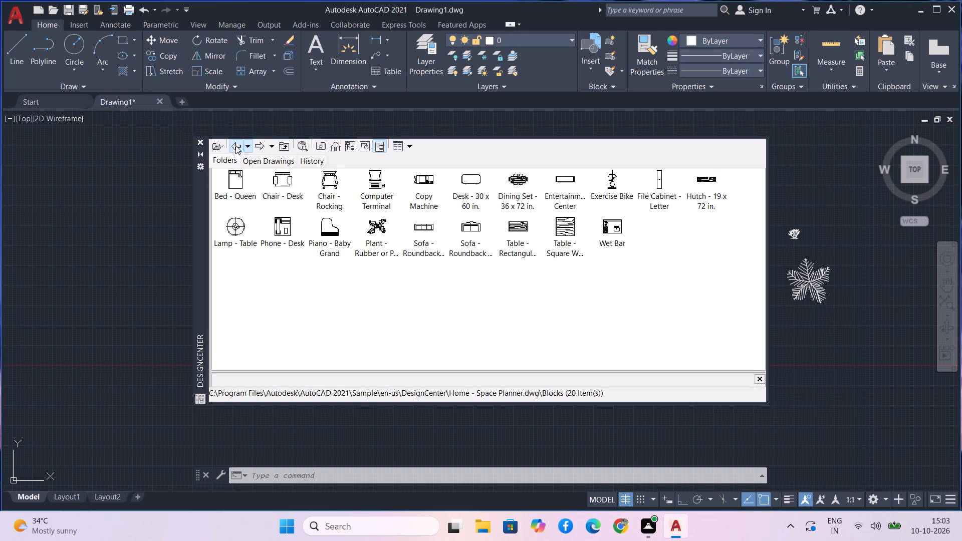
{"action": "left_click", "coordinate": [235, 145]}
{"action": "left_click", "coordinate": [235, 145]}
{"action": "left_click", "coordinate": [235, 145]}
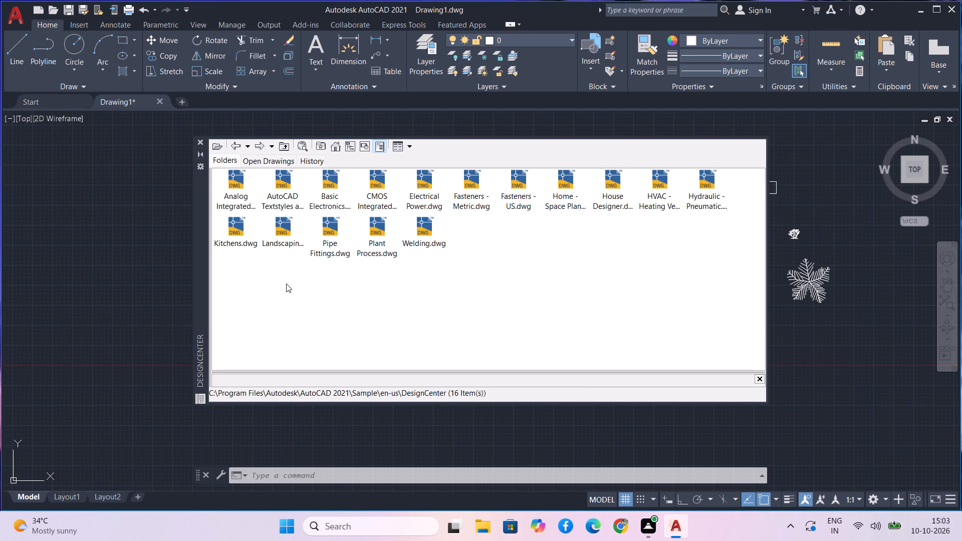
{"action": "double_click", "coordinate": [233, 232]}
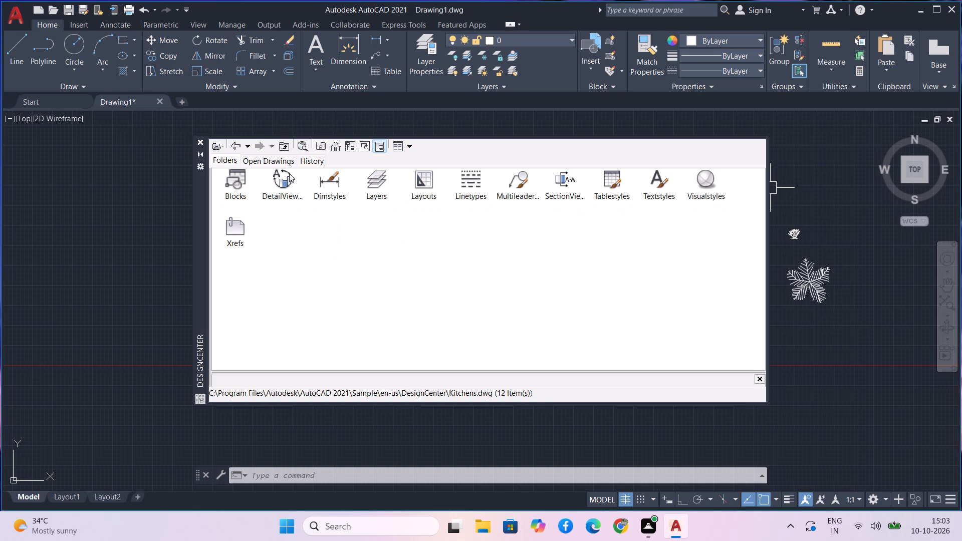
{"action": "double_click", "coordinate": [244, 187]}
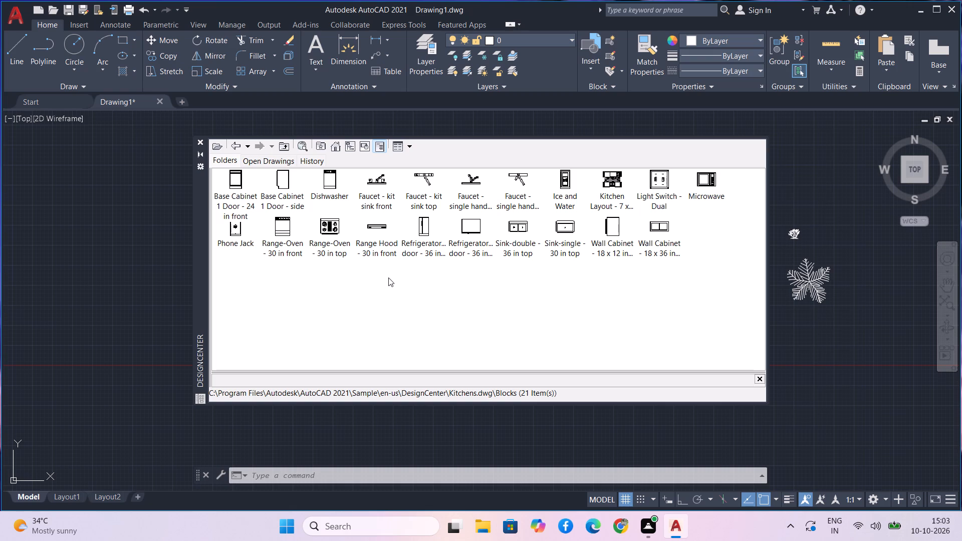
Insert the Range-Oven - 30 in top and Sink-double - 36 in top blocks in the empty space left of the house, then close DesignCenter.
{"action": "left_click", "coordinate": [334, 223]}
{"action": "left_click_drag", "start_coordinate": [327, 226], "coordinate": [101, 245]}
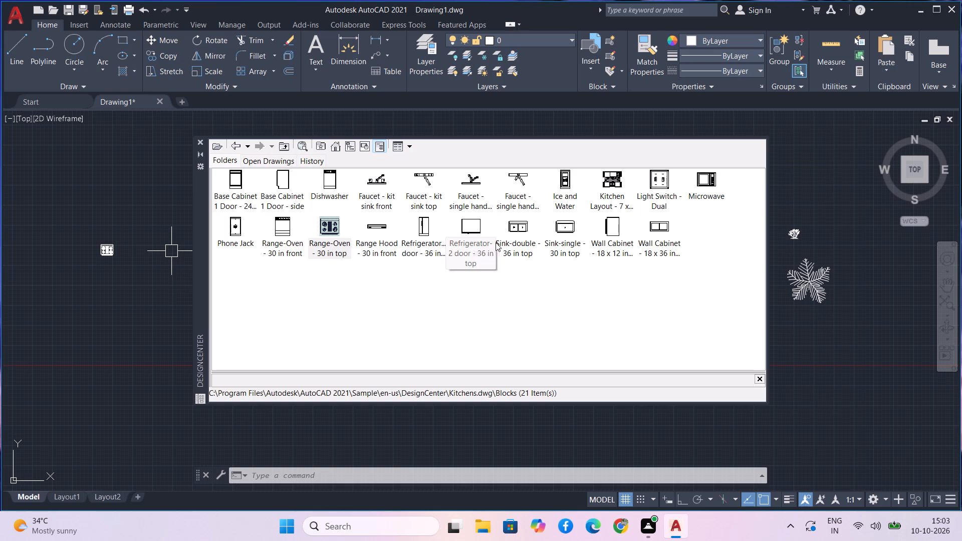
{"action": "left_click_drag", "start_coordinate": [516, 224], "coordinate": [156, 334]}
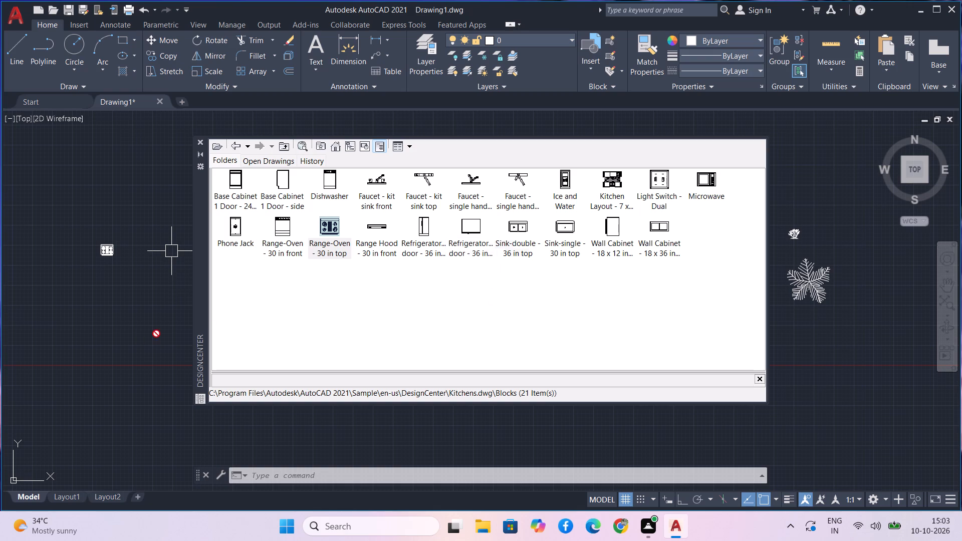
{"action": "left_click_drag", "start_coordinate": [156, 334], "coordinate": [102, 338]}
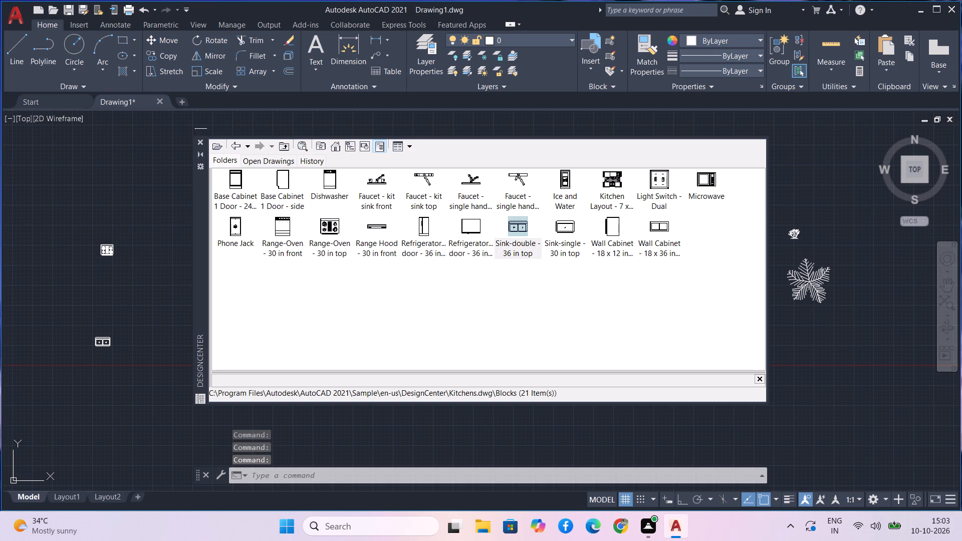
{"action": "left_click", "coordinate": [200, 140]}
Move the range-oven block from its upper-left corner to just outside the house's left wall, beside the kitchen.
{"action": "scroll", "coordinate": [104, 226], "scroll_direction": "up", "scroll_amount": 1}
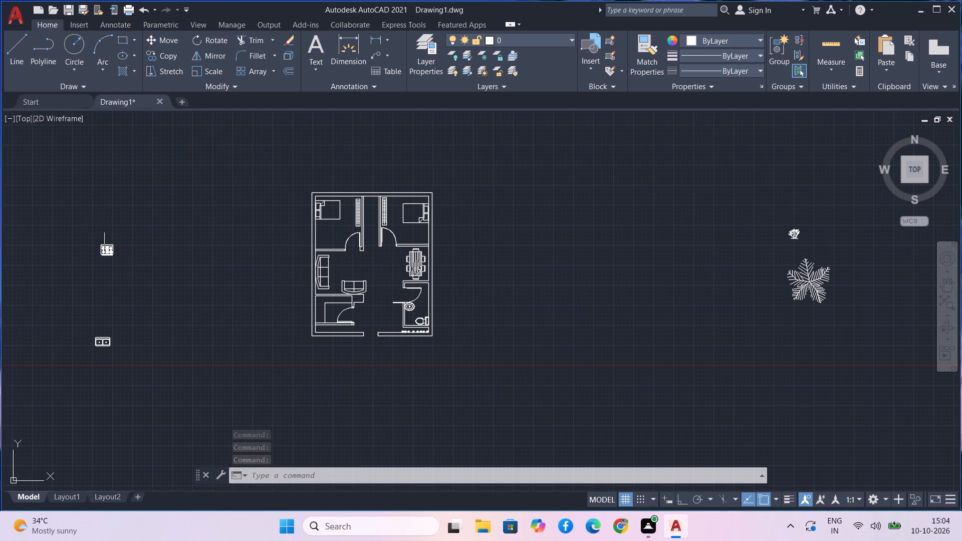
{"action": "scroll", "coordinate": [104, 226], "scroll_direction": "up", "scroll_amount": 2}
{"action": "left_click_drag", "start_coordinate": [149, 353], "coordinate": [145, 345]}
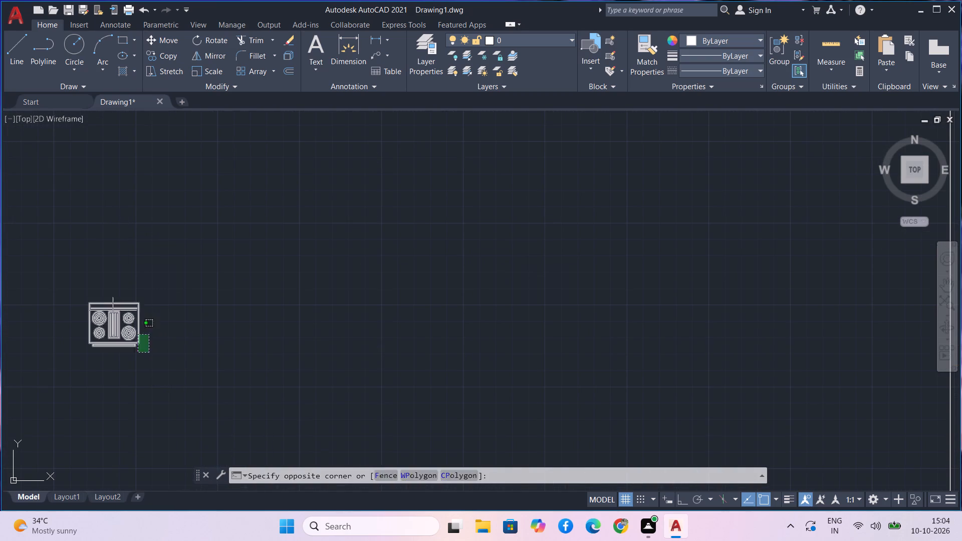
{"action": "left_click", "coordinate": [104, 303]}
{"action": "type", "text": "m"}
{"action": "key", "text": "space"}
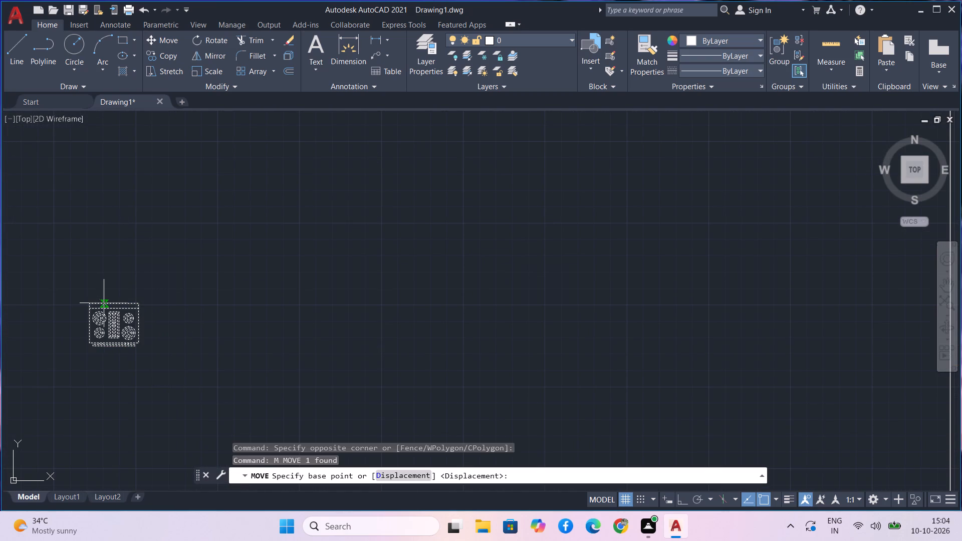
{"action": "left_click", "coordinate": [87, 307]}
{"action": "scroll", "coordinate": [372, 277], "scroll_direction": "down", "scroll_amount": 3}
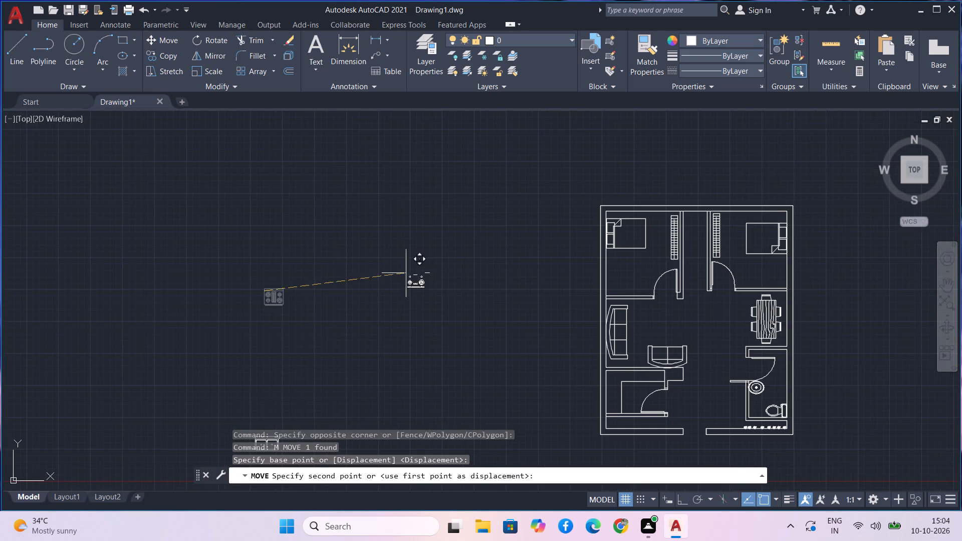
{"action": "middle_click_drag", "start_coordinate": [410, 276], "coordinate": [62, 158]}
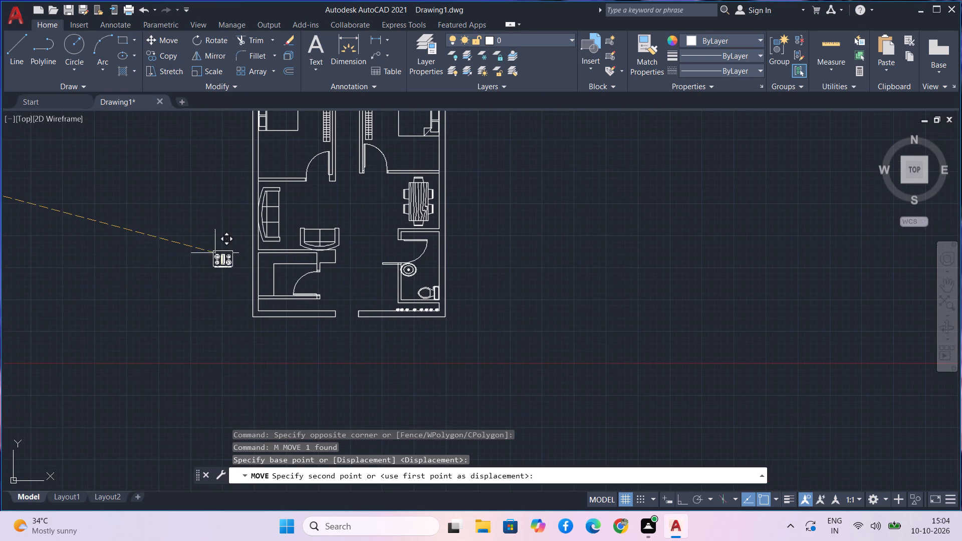
{"action": "scroll", "coordinate": [256, 257], "scroll_direction": "up", "scroll_amount": 1}
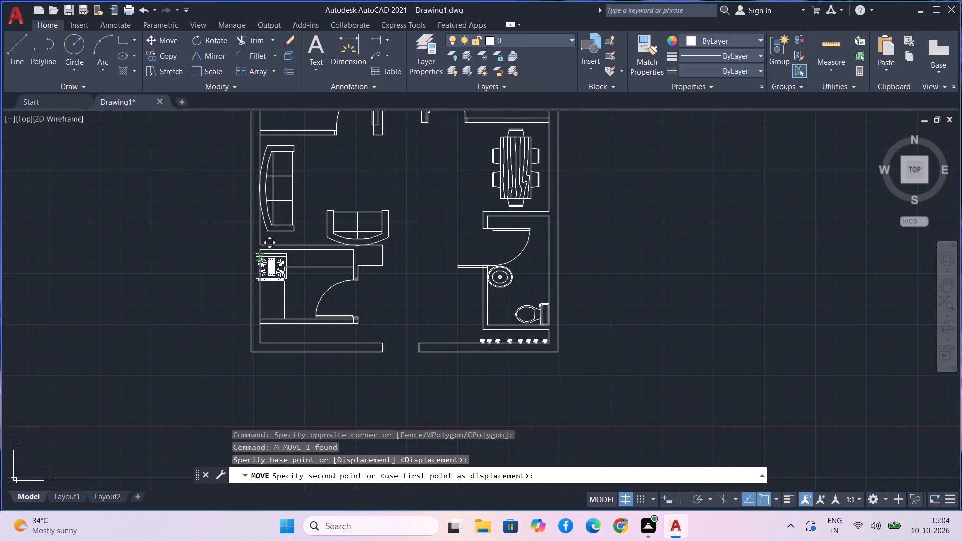
{"action": "scroll", "coordinate": [256, 257], "scroll_direction": "up", "scroll_amount": 3}
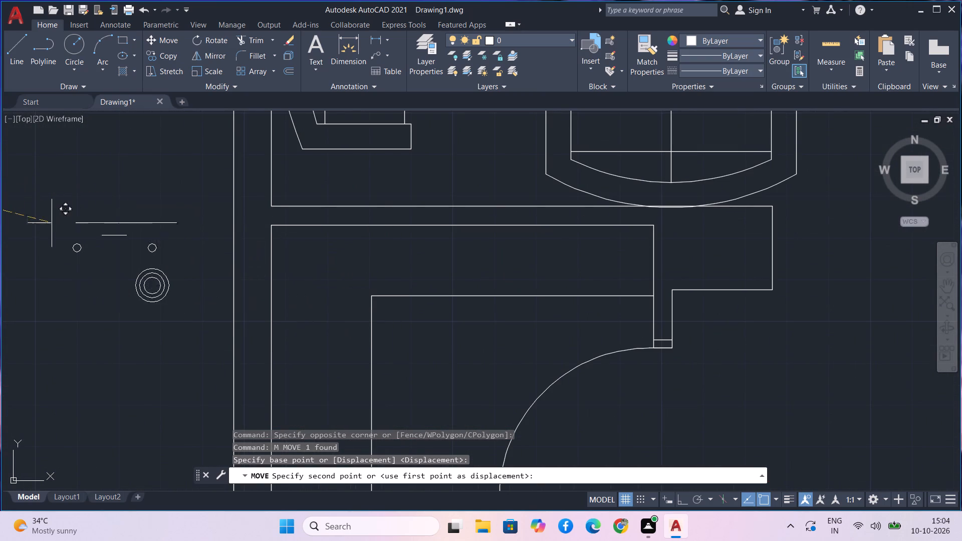
{"action": "left_click", "coordinate": [23, 221]}
{"action": "key", "text": "Escape"}
Scale the range-oven down freehand to roughly 70% of its size from its lower-right corner.
{"action": "scroll", "coordinate": [126, 329], "scroll_direction": "down", "scroll_amount": 1}
{"action": "middle_click_drag", "start_coordinate": [126, 329], "coordinate": [188, 376]}
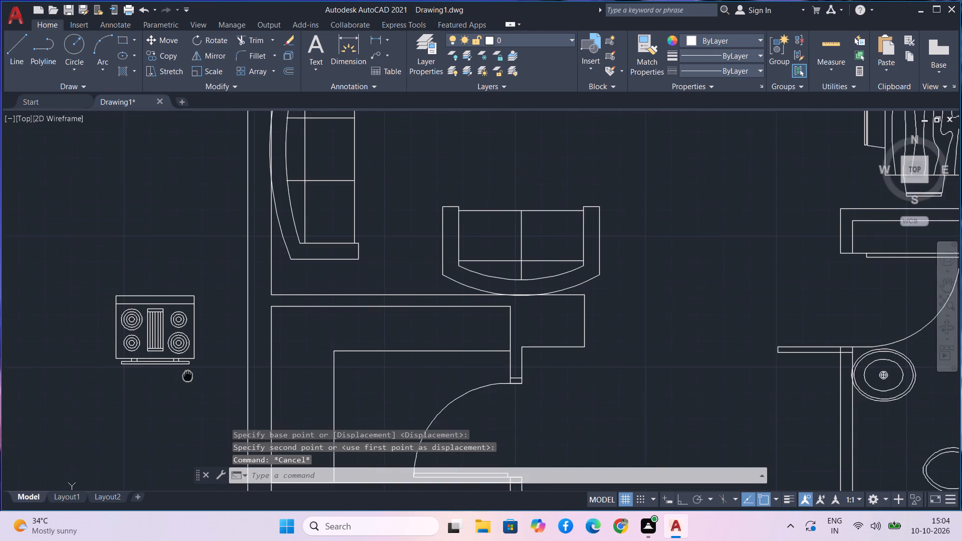
{"action": "middle_click_drag", "start_coordinate": [188, 376], "coordinate": [197, 374]}
{"action": "left_click", "coordinate": [221, 379]}
{"action": "left_click", "coordinate": [151, 263]}
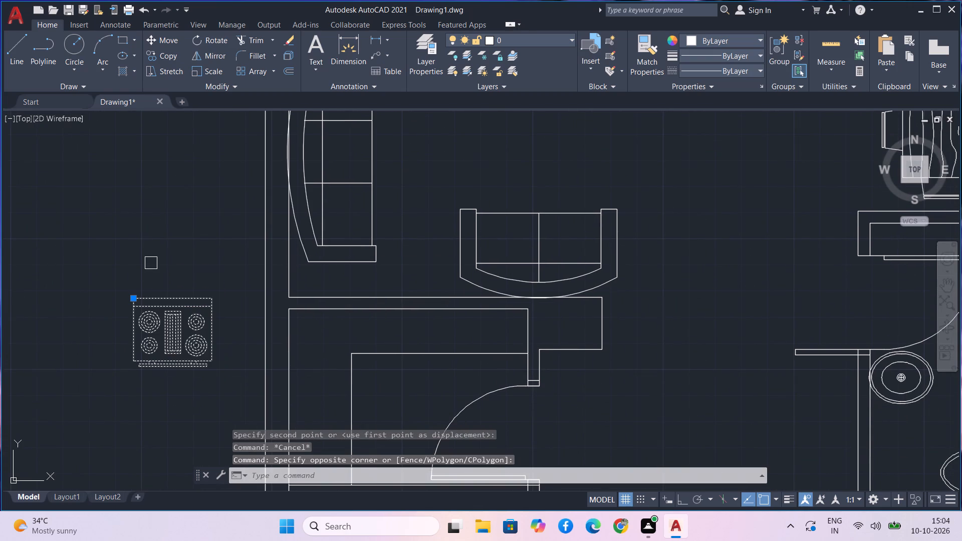
{"action": "type", "text": "sc"}
{"action": "key", "text": "space"}
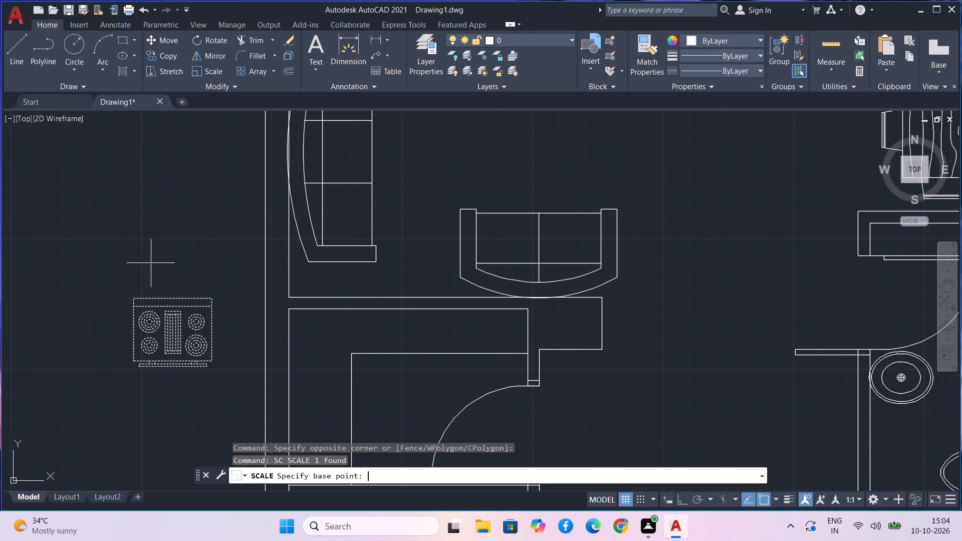
{"action": "left_click", "coordinate": [209, 363]}
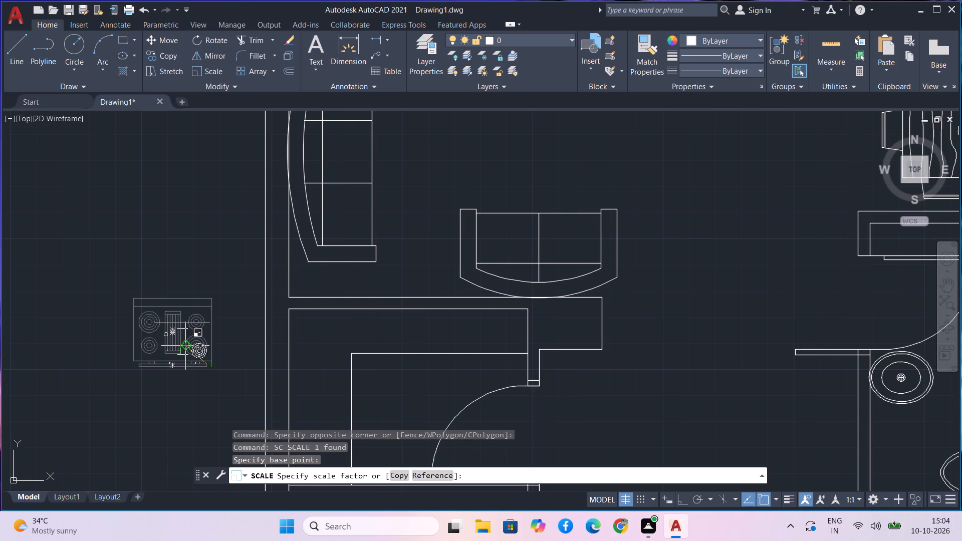
{"action": "left_click", "coordinate": [184, 349]}
Rotate the range-oven 90° about its lower-right corner with Ortho on, so its front faces right.
{"action": "left_click_drag", "start_coordinate": [234, 392], "coordinate": [219, 358]}
{"action": "left_click", "coordinate": [190, 309]}
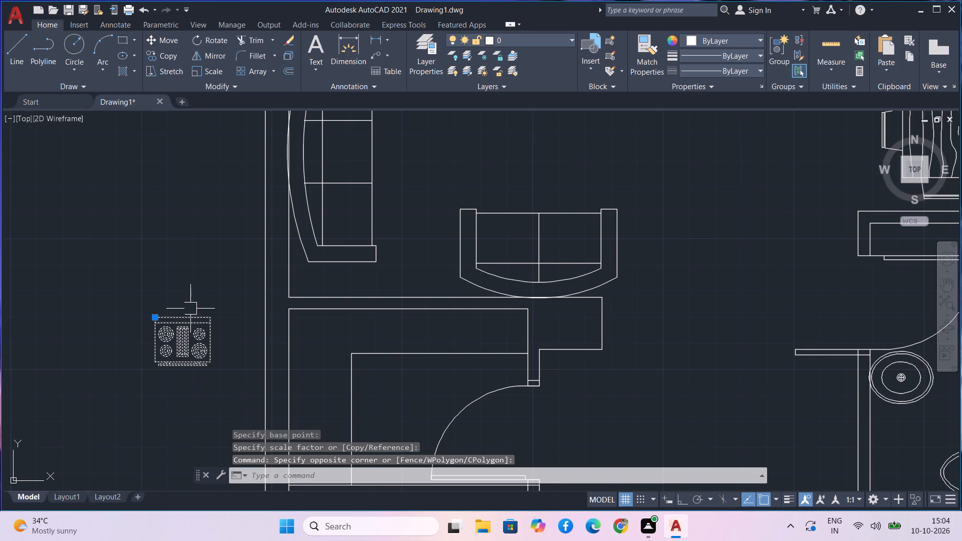
{"action": "type", "text": "ro"}
{"action": "key", "text": "space"}
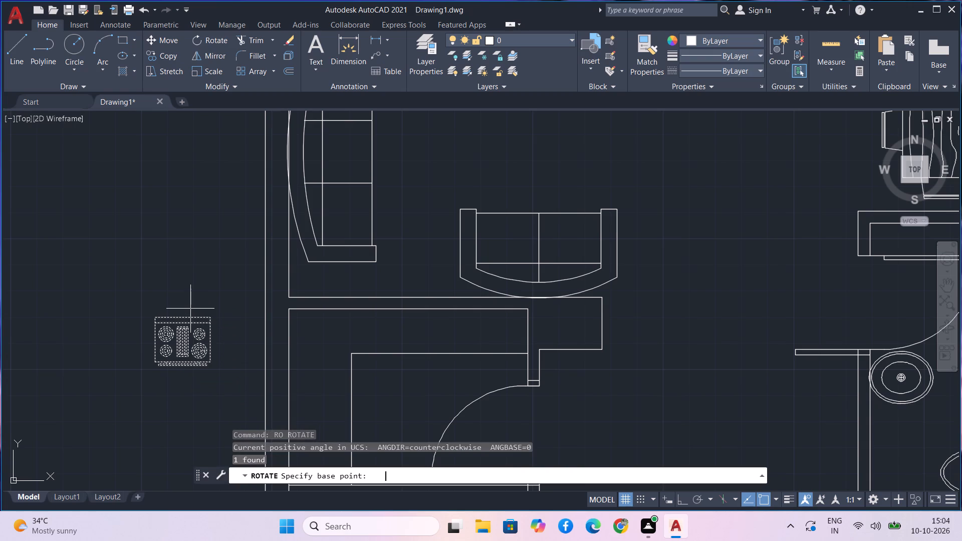
{"action": "left_click", "coordinate": [205, 366]}
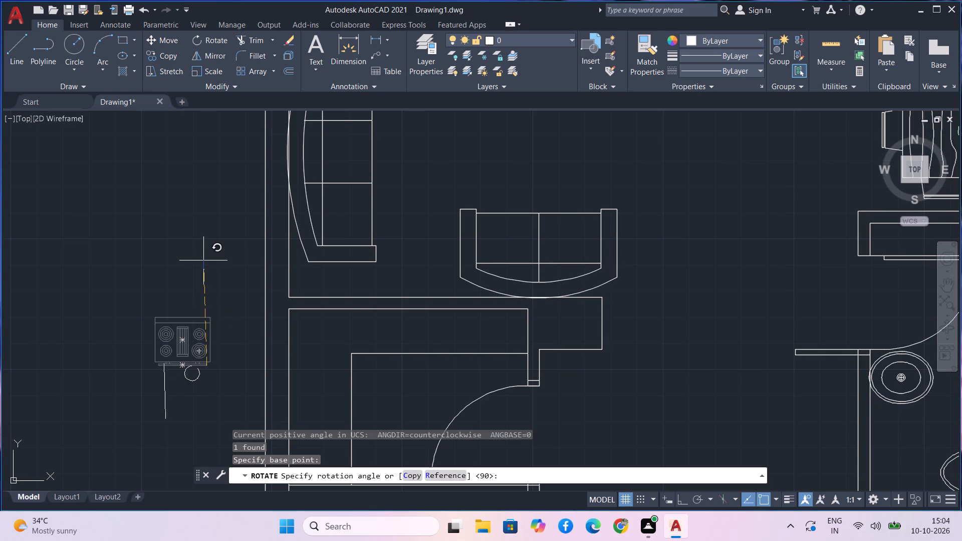
{"action": "key", "text": "F8"}
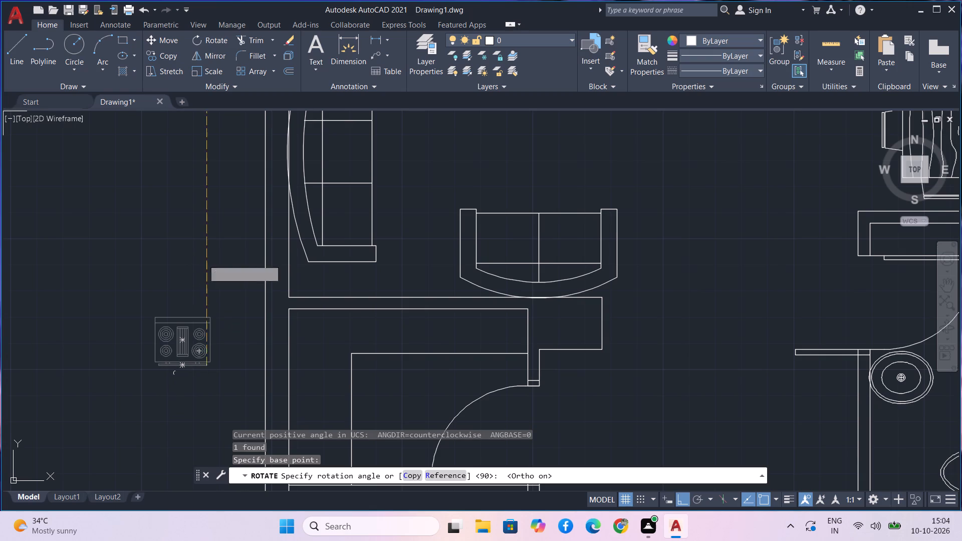
{"action": "left_click", "coordinate": [203, 260]}
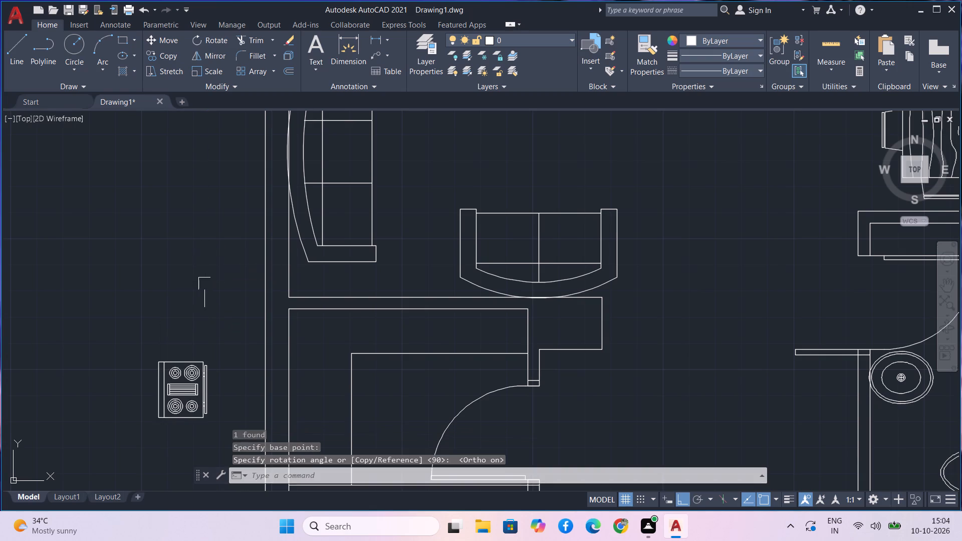
Move the rotated range-oven about 4'-5" horizontally to the right, onto the kitchen counter along the left wall.
{"action": "scroll", "coordinate": [204, 288], "scroll_direction": "down", "scroll_amount": 2}
{"action": "left_click", "coordinate": [210, 351]}
{"action": "left_click", "coordinate": [194, 295]}
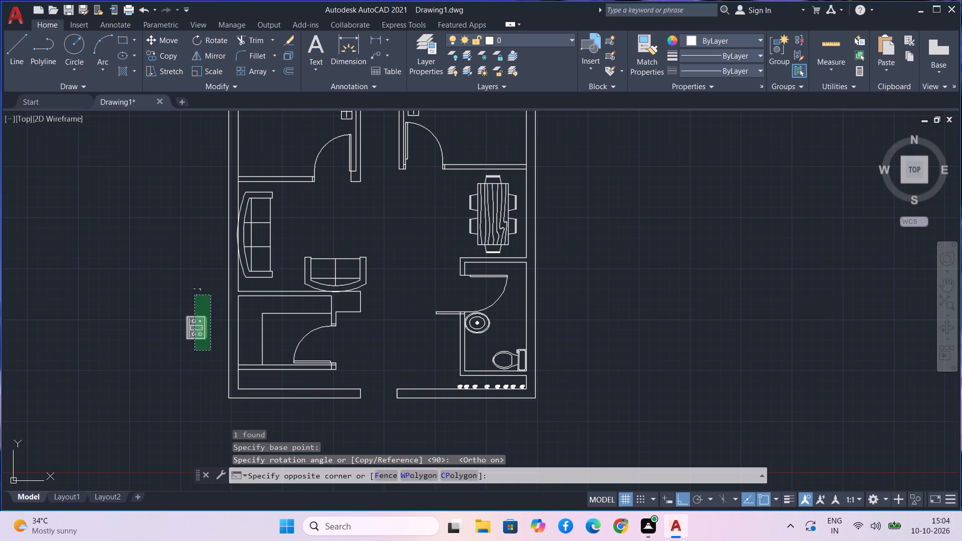
{"action": "type", "text": "m"}
{"action": "key", "text": "space"}
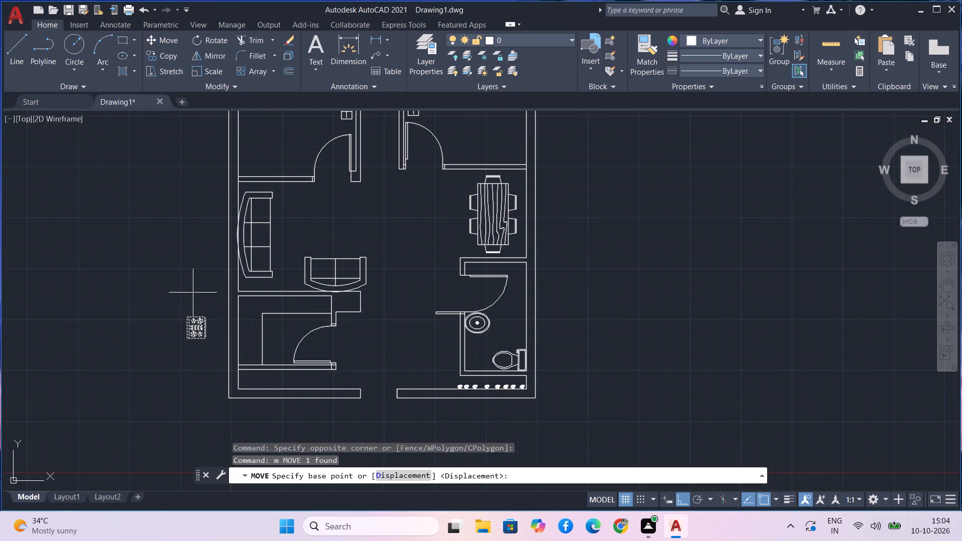
{"action": "scroll", "coordinate": [194, 336], "scroll_direction": "up", "scroll_amount": 3}
{"action": "left_click", "coordinate": [235, 345]}
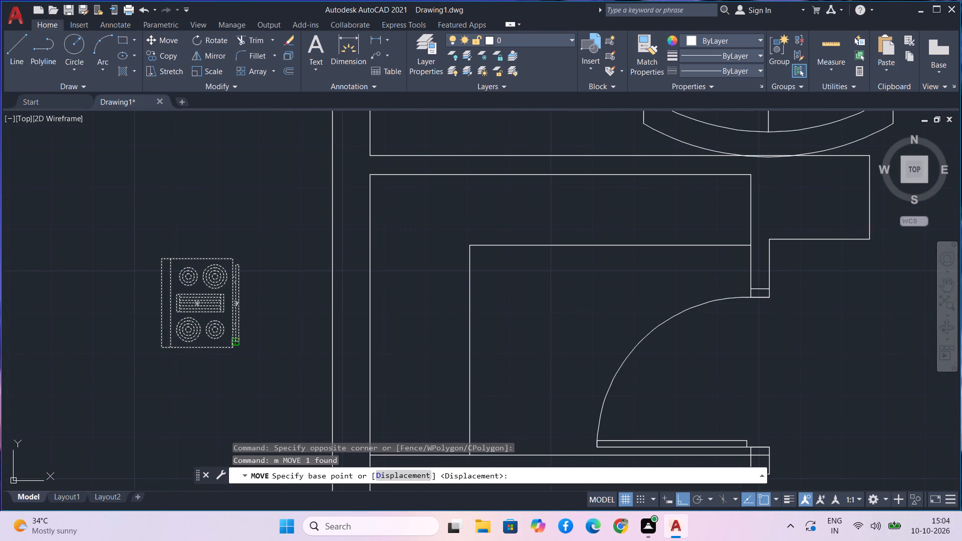
{"action": "left_click", "coordinate": [454, 261]}
{"action": "scroll", "coordinate": [454, 261], "scroll_direction": "down", "scroll_amount": 3}
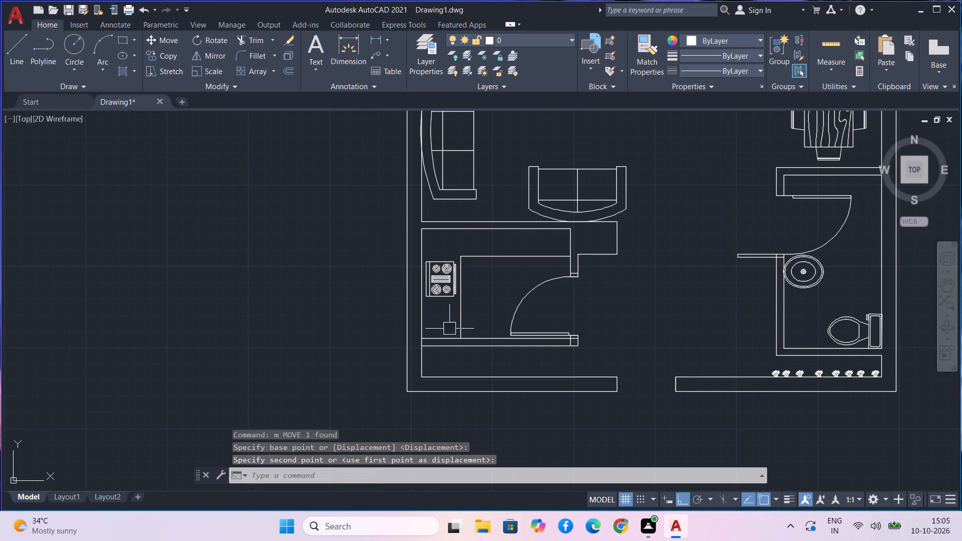
Rotate the double-bowl sink block 270° about its upper-left corner with Ortho on, so it stands vertically.
{"action": "scroll", "coordinate": [345, 327], "scroll_direction": "down", "scroll_amount": 2}
{"action": "left_click_drag", "start_coordinate": [75, 373], "coordinate": [55, 364]}
{"action": "left_click", "coordinate": [23, 356]}
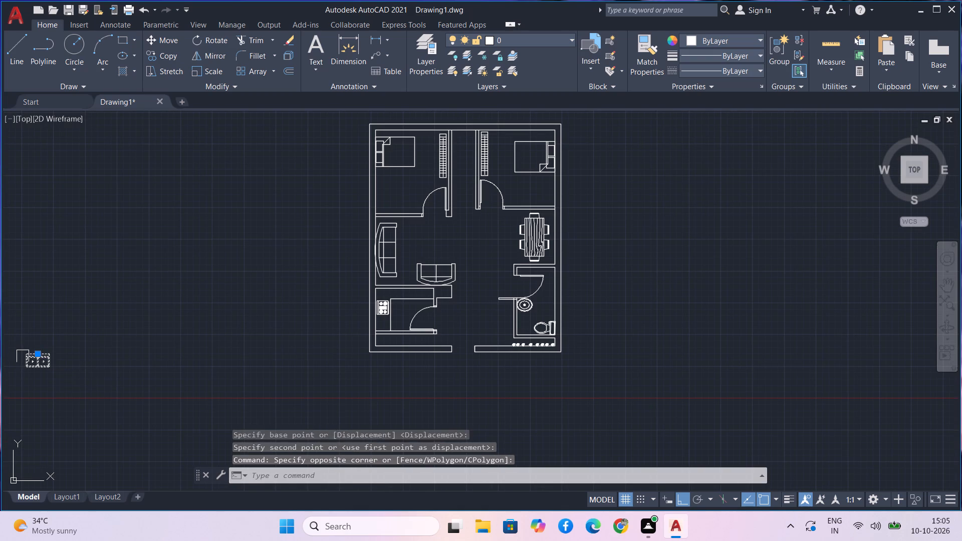
{"action": "type", "text": "ro"}
{"action": "key", "text": "space"}
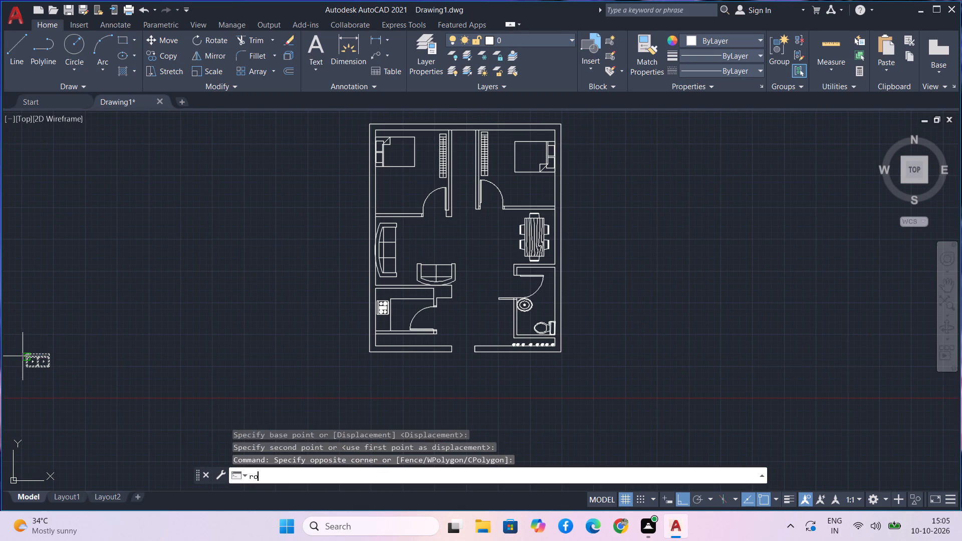
{"action": "scroll", "coordinate": [25, 326], "scroll_direction": "up", "scroll_amount": 4}
{"action": "scroll", "coordinate": [45, 389], "scroll_direction": "down", "scroll_amount": 2}
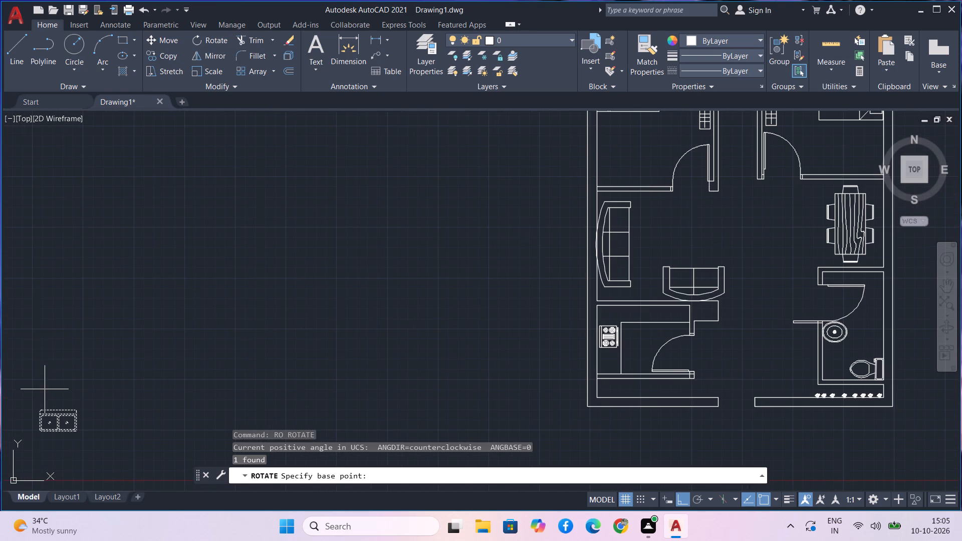
{"action": "left_click_drag", "start_coordinate": [36, 412], "coordinate": [37, 407]}
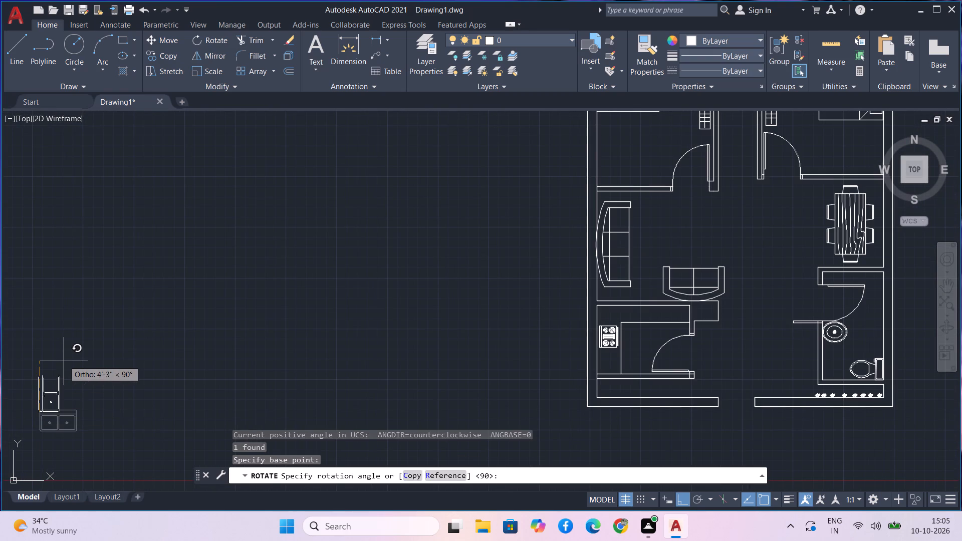
{"action": "scroll", "coordinate": [32, 509], "scroll_direction": "down", "scroll_amount": 2}
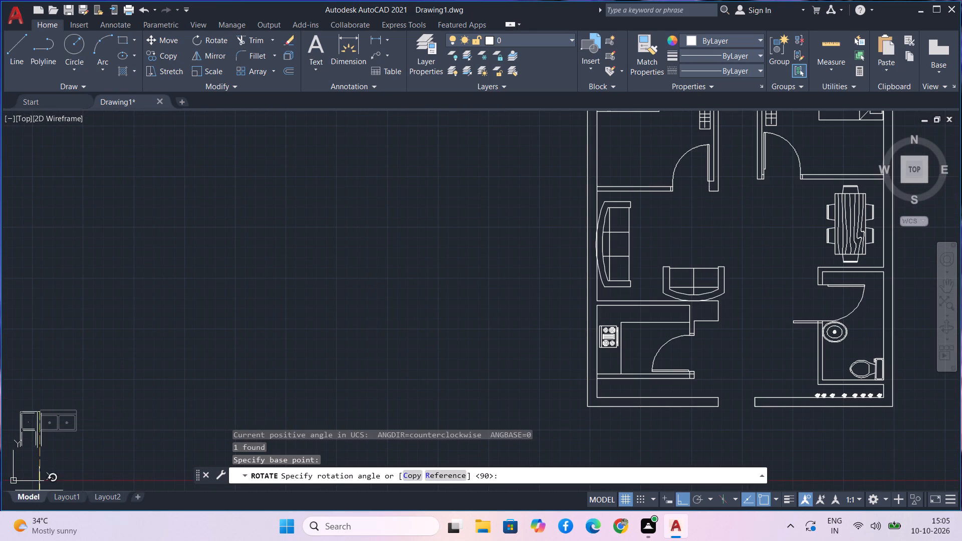
{"action": "scroll", "coordinate": [53, 466], "scroll_direction": "down", "scroll_amount": 3}
{"action": "middle_click_drag", "start_coordinate": [53, 466], "coordinate": [127, 384]}
{"action": "scroll", "coordinate": [124, 383], "scroll_direction": "up", "scroll_amount": 5}
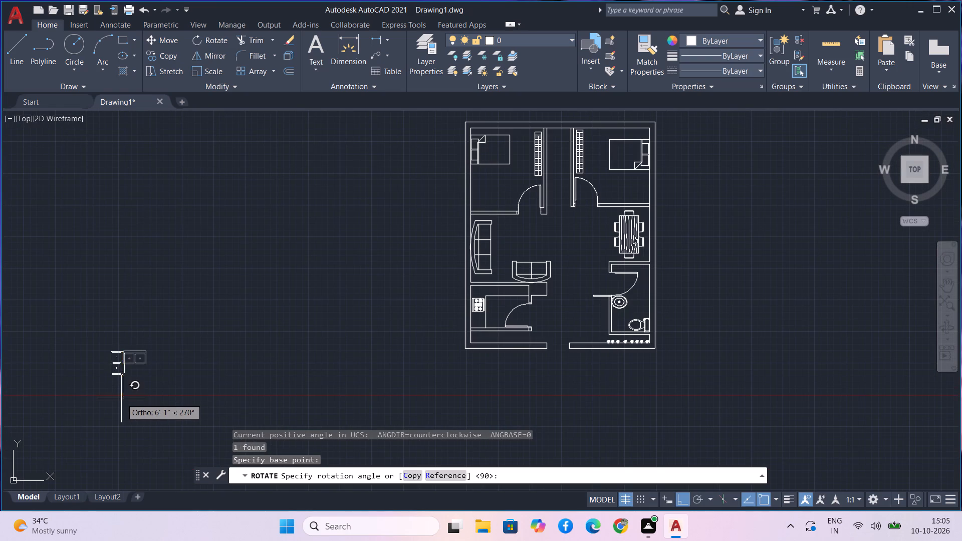
{"action": "left_click", "coordinate": [121, 398]}
Scale the vertical double-bowl sink down freehand to roughly 87% of its size from its lower-right corner.
{"action": "left_click_drag", "start_coordinate": [176, 380], "coordinate": [169, 372]}
{"action": "left_click", "coordinate": [86, 344]}
{"action": "type", "text": "sc"}
{"action": "key", "text": "space"}
{"action": "scroll", "coordinate": [124, 368], "scroll_direction": "up", "scroll_amount": 2}
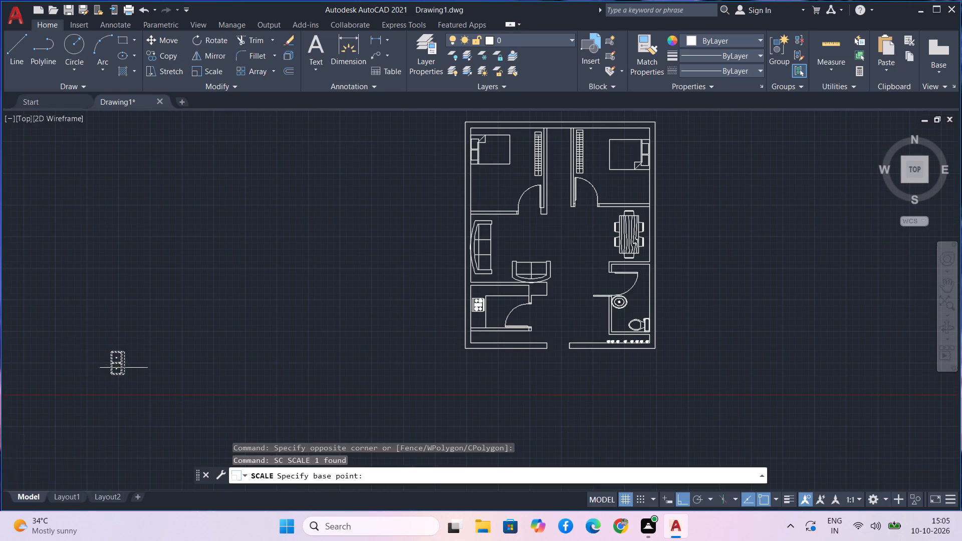
{"action": "scroll", "coordinate": [124, 367], "scroll_direction": "up", "scroll_amount": 4}
{"action": "left_click", "coordinate": [126, 375]}
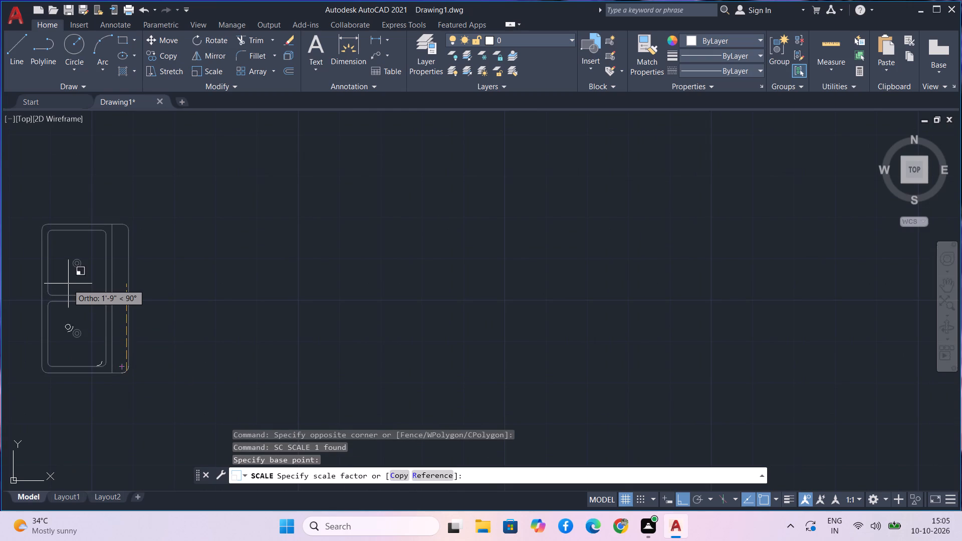
{"action": "left_click", "coordinate": [75, 328]}
Move the scaled sink with Ortho off to just outside the house's left wall, beside the kitchen.
{"action": "left_click_drag", "start_coordinate": [144, 380], "coordinate": [143, 373]}
{"action": "left_click", "coordinate": [81, 256]}
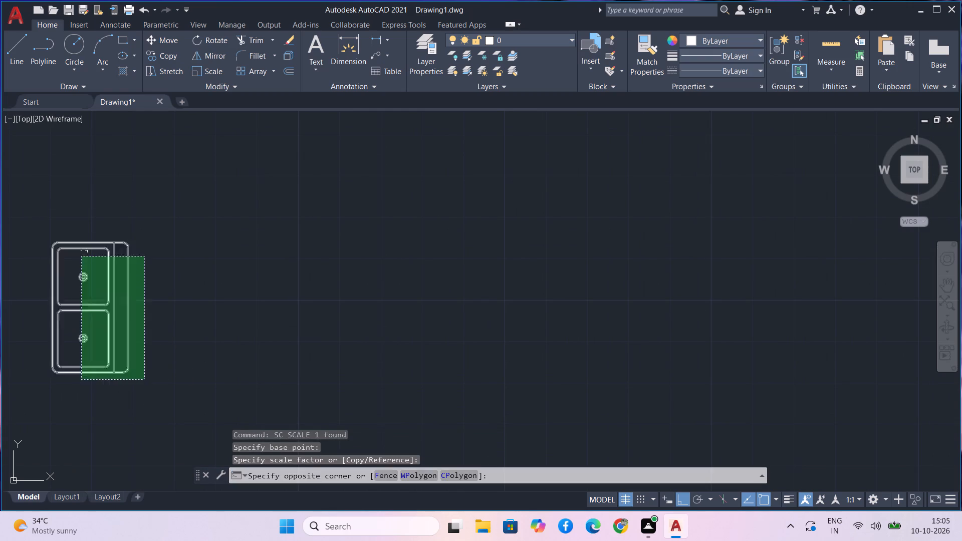
{"action": "type", "text": "m"}
{"action": "key", "text": "space"}
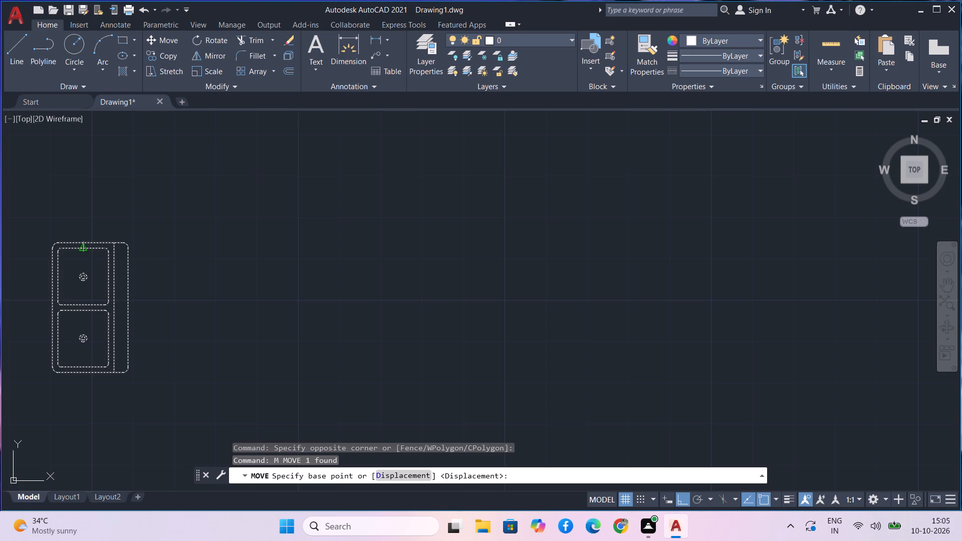
{"action": "left_click", "coordinate": [92, 247]}
{"action": "scroll", "coordinate": [257, 333], "scroll_direction": "down", "scroll_amount": 8}
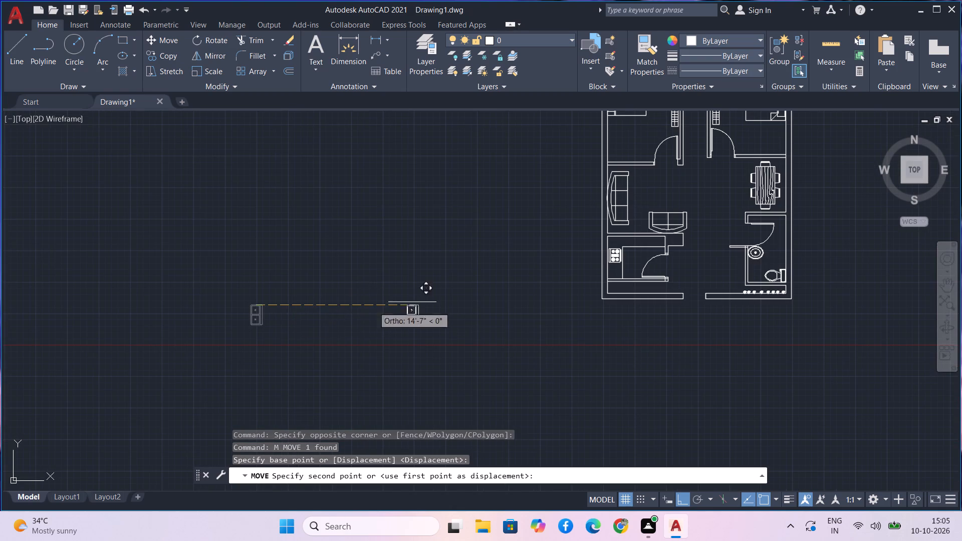
{"action": "key", "text": "F8"}
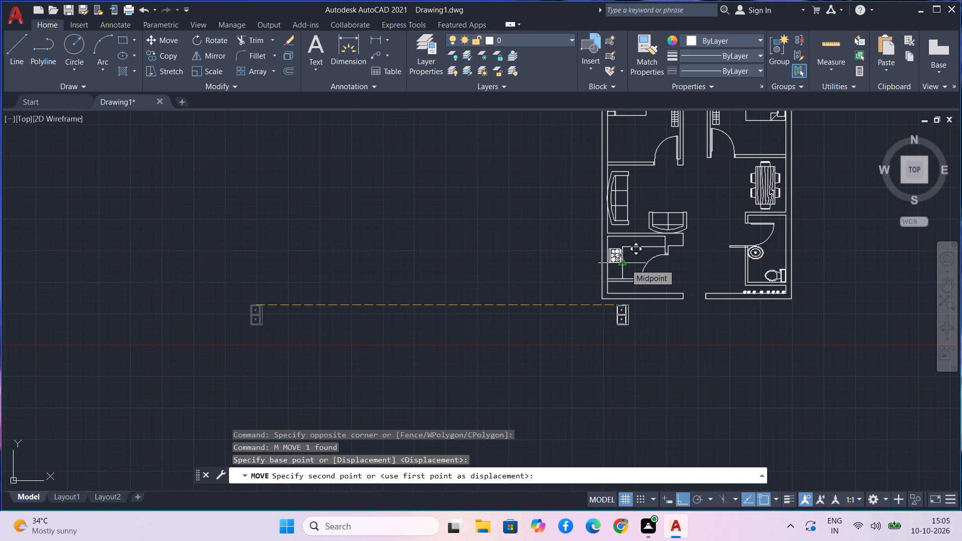
{"action": "scroll", "coordinate": [625, 264], "scroll_direction": "up", "scroll_amount": 3}
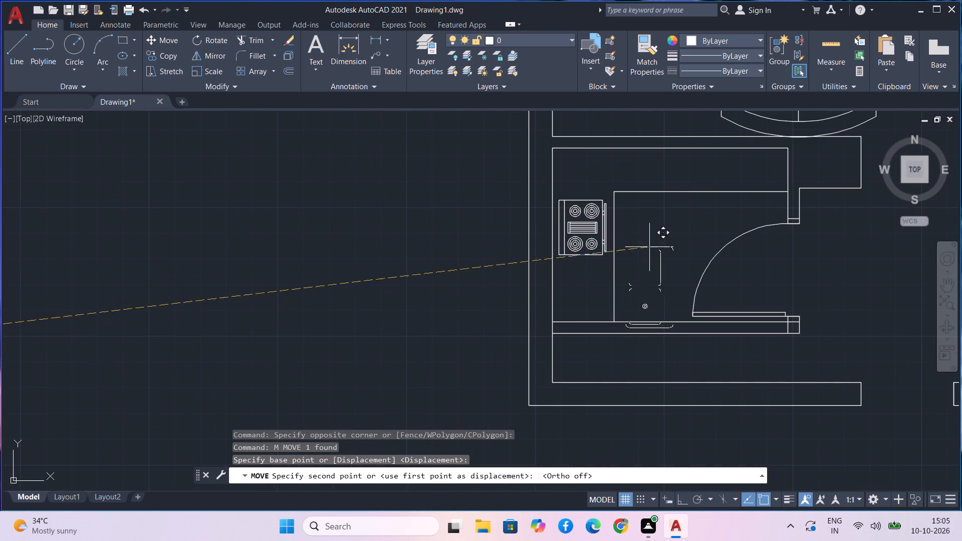
{"action": "scroll", "coordinate": [657, 233], "scroll_direction": "down", "scroll_amount": 1}
{"action": "middle_click_drag", "start_coordinate": [657, 233], "coordinate": [454, 324]}
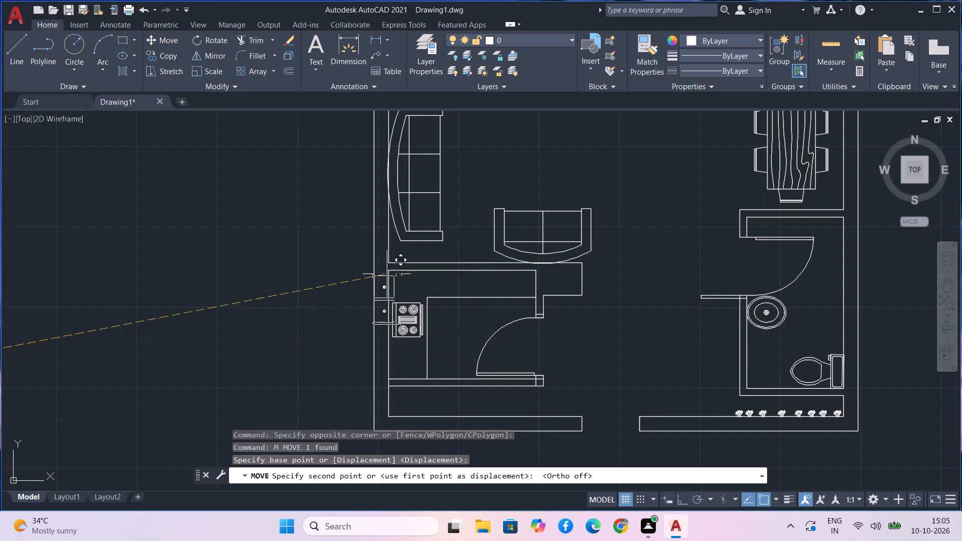
{"action": "left_click", "coordinate": [276, 274]}
Rotate the sink about 270° around its upper-left corner, so it lies horizontally with its bowls toward the top.
{"action": "left_click_drag", "start_coordinate": [303, 346], "coordinate": [300, 328]}
{"action": "left_click", "coordinate": [263, 264]}
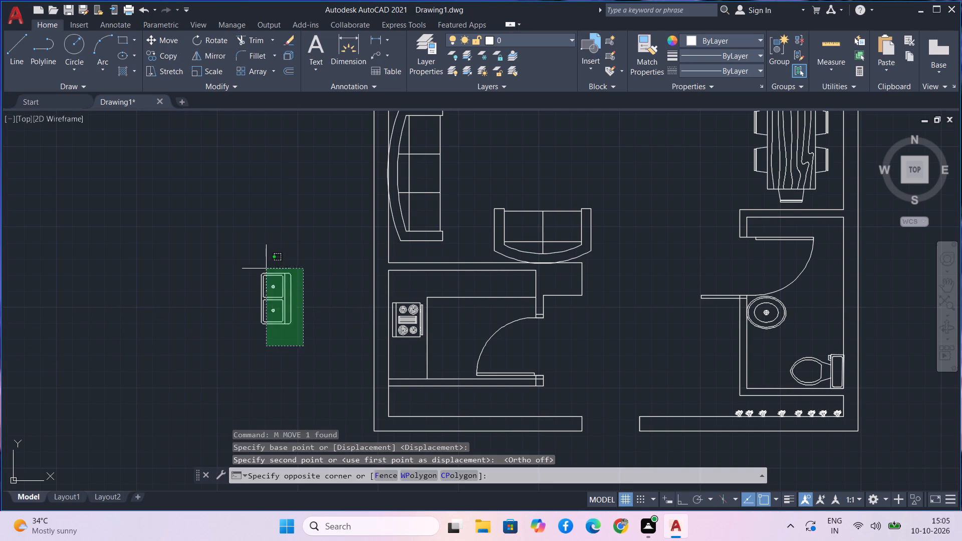
{"action": "type", "text": "ro"}
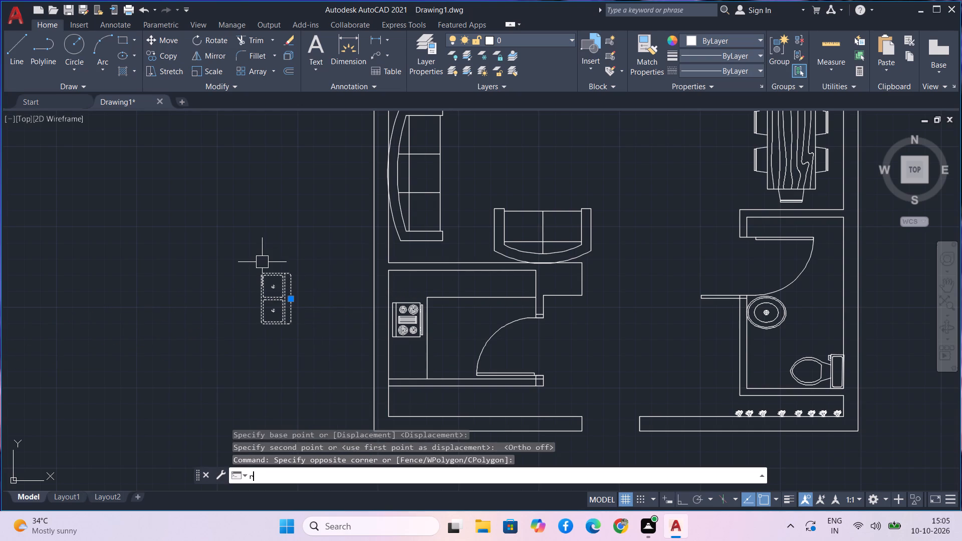
{"action": "key", "text": "space"}
{"action": "left_click", "coordinate": [258, 275]}
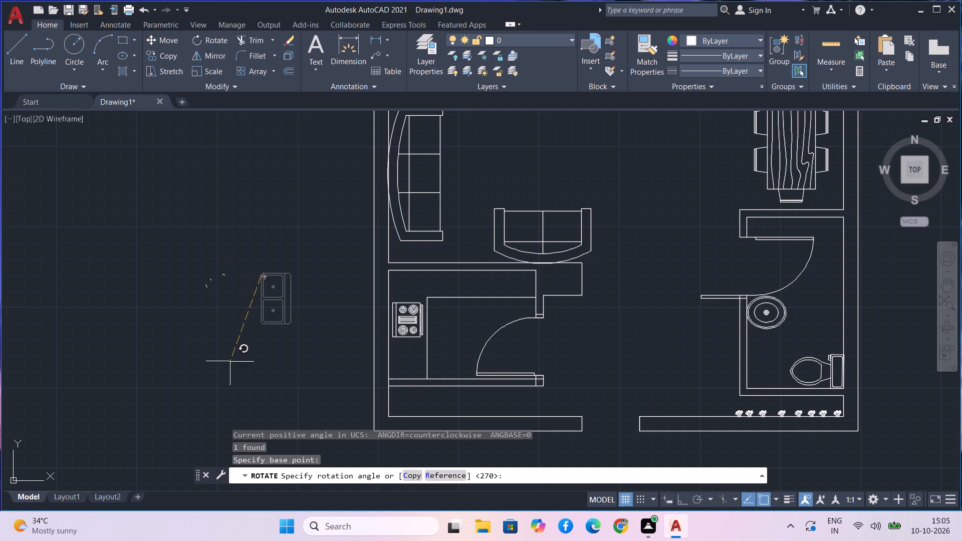
{"action": "left_click", "coordinate": [262, 362]}
Move the horizontal sink from its lower-right corner to a free spot outside the left wall, level with the kitchen's upper wall.
{"action": "left_click_drag", "start_coordinate": [291, 333], "coordinate": [287, 321]}
{"action": "left_click", "coordinate": [209, 224]}
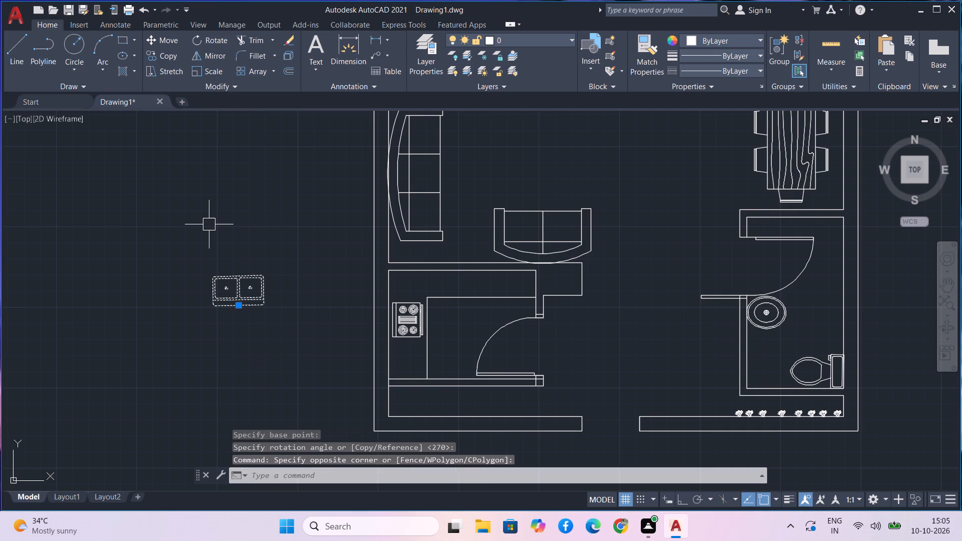
{"action": "type", "text": "m"}
{"action": "key", "text": "space"}
{"action": "left_click", "coordinate": [266, 299]}
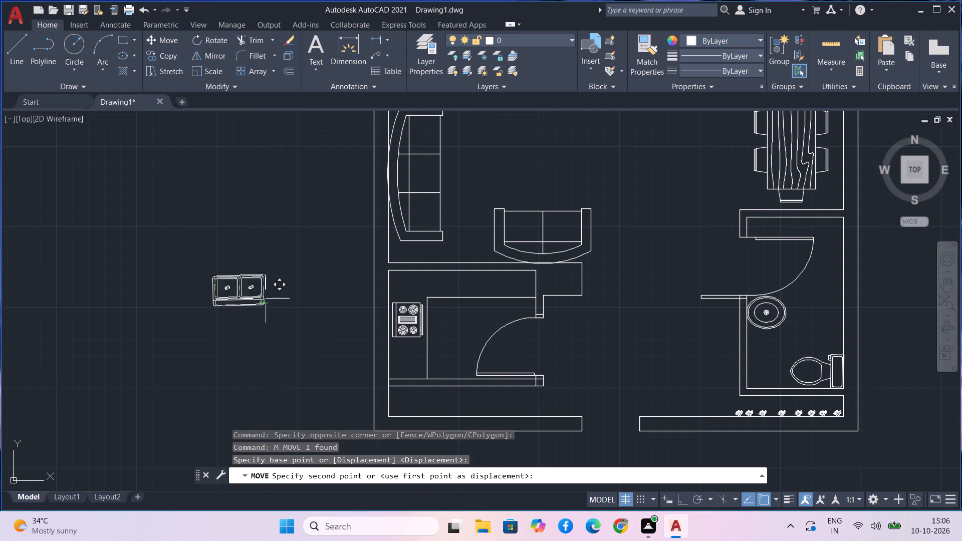
{"action": "scroll", "coordinate": [530, 288], "scroll_direction": "up", "scroll_amount": 3}
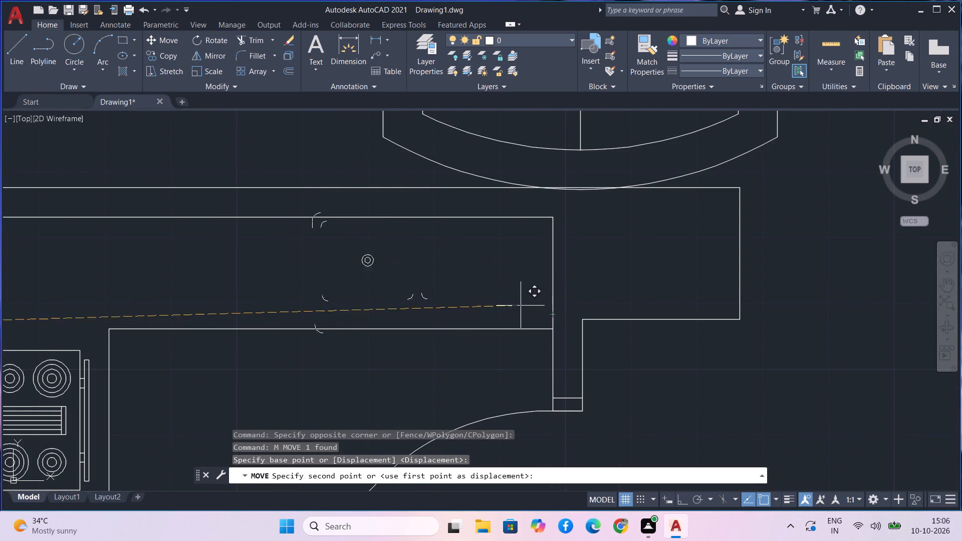
{"action": "scroll", "coordinate": [363, 289], "scroll_direction": "down", "scroll_amount": 3}
{"action": "scroll", "coordinate": [129, 265], "scroll_direction": "down", "scroll_amount": 3}
{"action": "left_click", "coordinate": [90, 266]}
Select the horizontal double-bowl sink outside the house's left wall for further editing.
{"action": "left_click_drag", "start_coordinate": [131, 292], "coordinate": [123, 284]}
{"action": "left_click", "coordinate": [69, 240]}
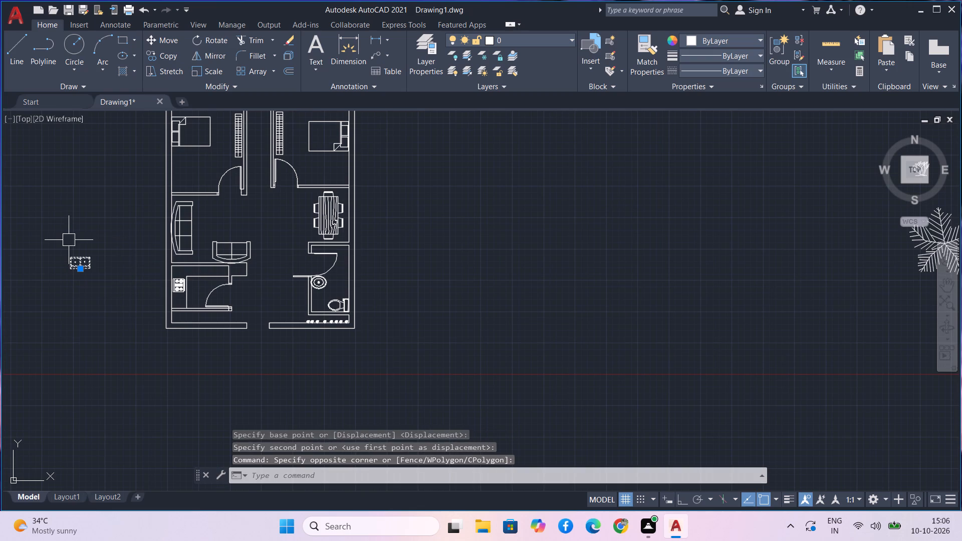
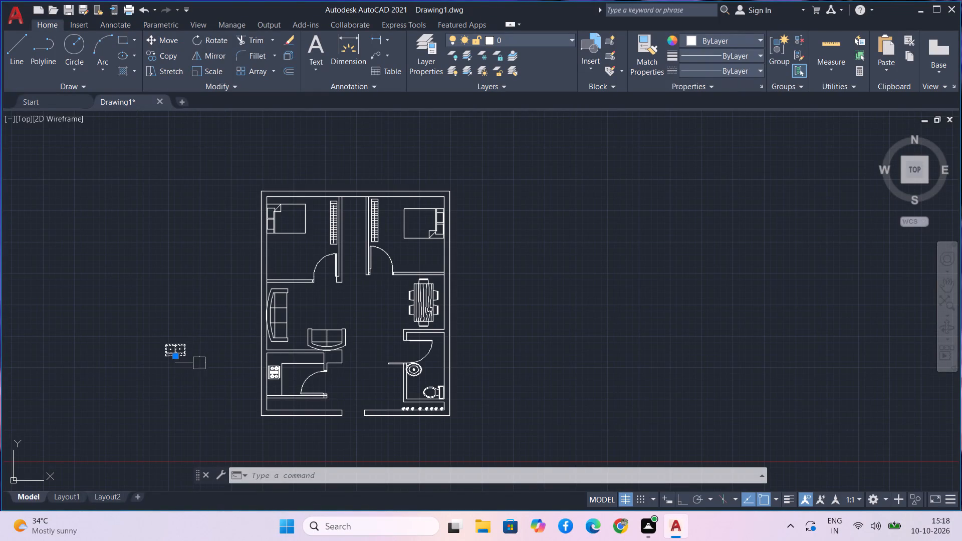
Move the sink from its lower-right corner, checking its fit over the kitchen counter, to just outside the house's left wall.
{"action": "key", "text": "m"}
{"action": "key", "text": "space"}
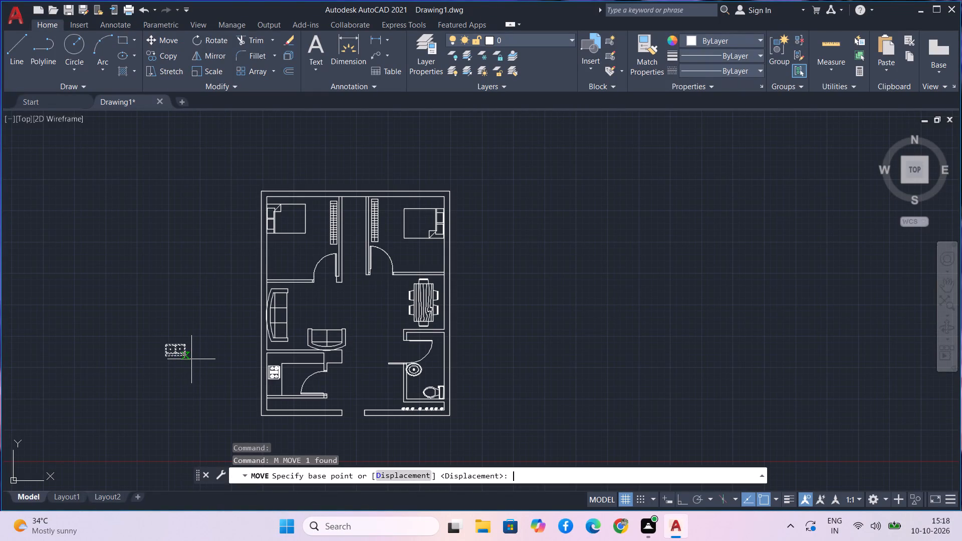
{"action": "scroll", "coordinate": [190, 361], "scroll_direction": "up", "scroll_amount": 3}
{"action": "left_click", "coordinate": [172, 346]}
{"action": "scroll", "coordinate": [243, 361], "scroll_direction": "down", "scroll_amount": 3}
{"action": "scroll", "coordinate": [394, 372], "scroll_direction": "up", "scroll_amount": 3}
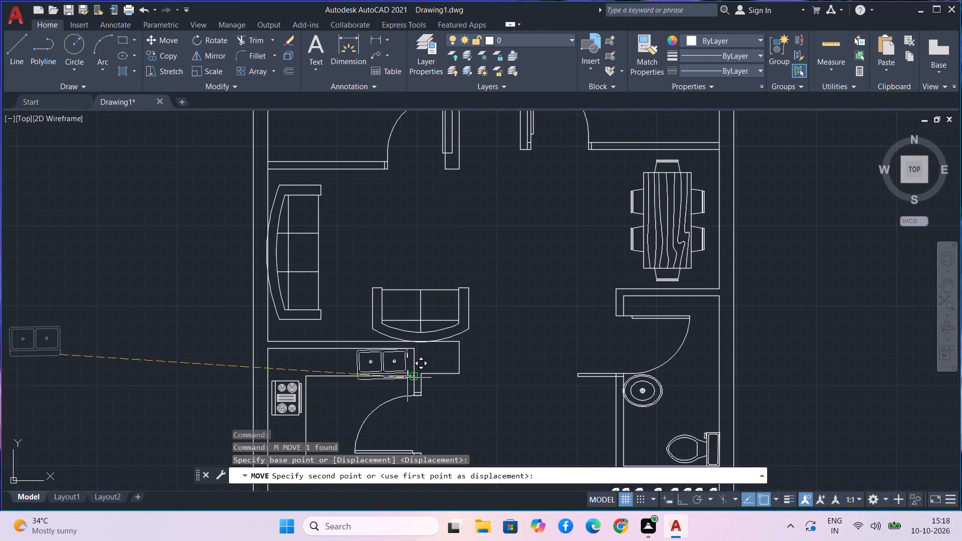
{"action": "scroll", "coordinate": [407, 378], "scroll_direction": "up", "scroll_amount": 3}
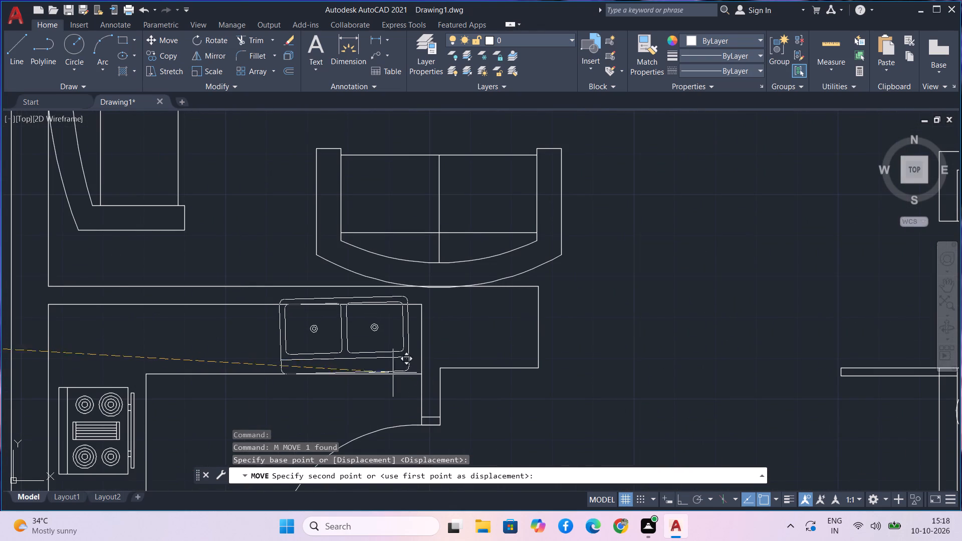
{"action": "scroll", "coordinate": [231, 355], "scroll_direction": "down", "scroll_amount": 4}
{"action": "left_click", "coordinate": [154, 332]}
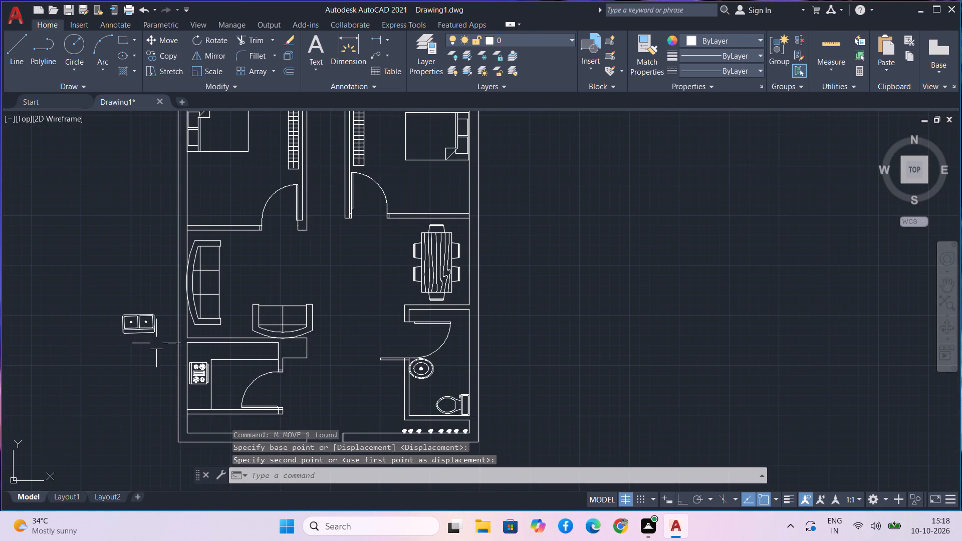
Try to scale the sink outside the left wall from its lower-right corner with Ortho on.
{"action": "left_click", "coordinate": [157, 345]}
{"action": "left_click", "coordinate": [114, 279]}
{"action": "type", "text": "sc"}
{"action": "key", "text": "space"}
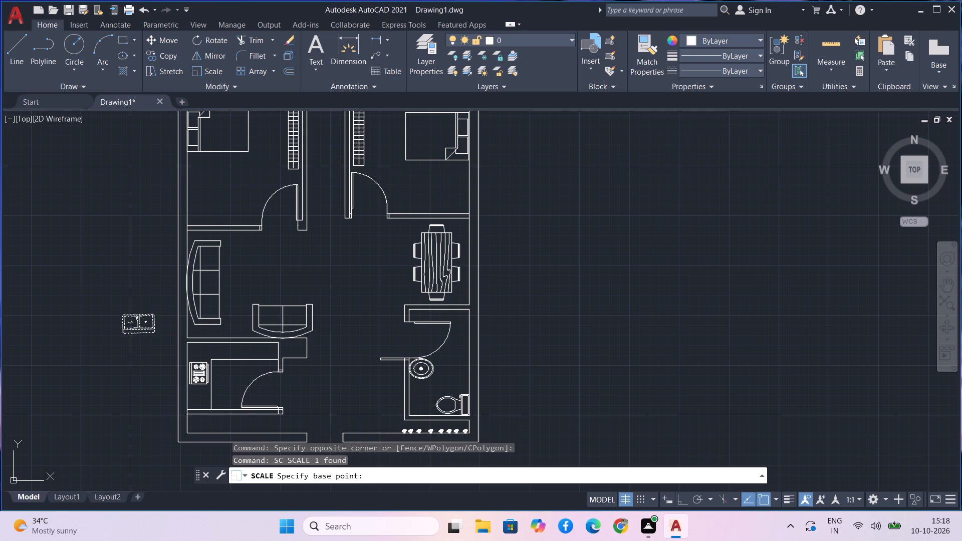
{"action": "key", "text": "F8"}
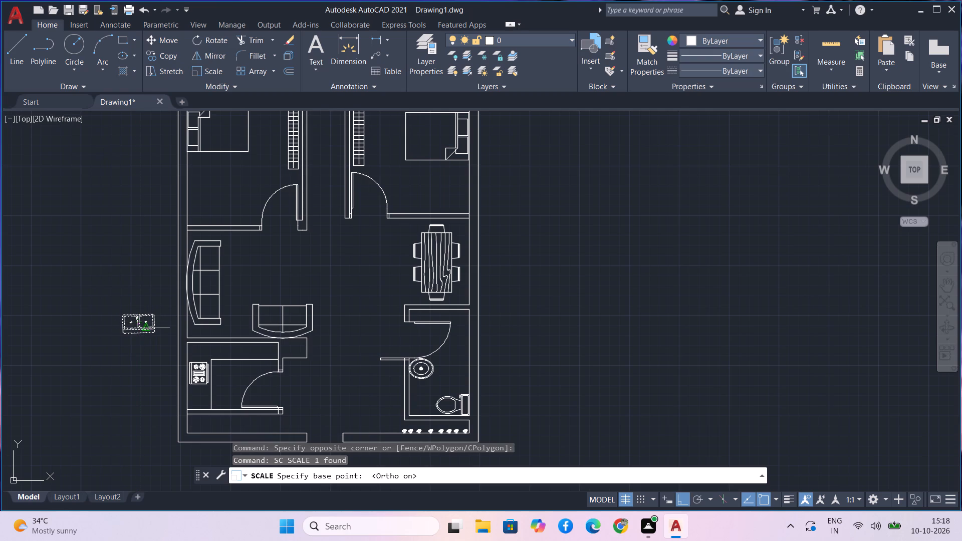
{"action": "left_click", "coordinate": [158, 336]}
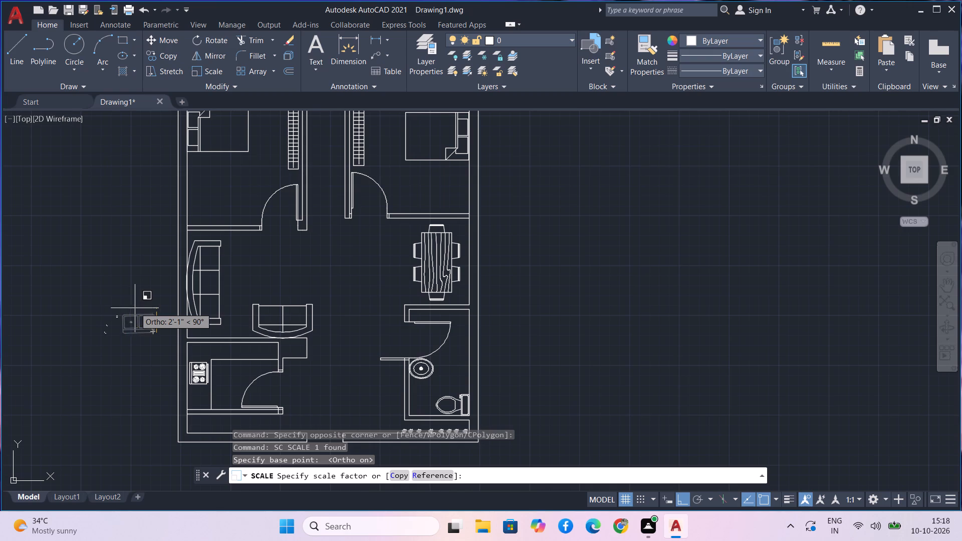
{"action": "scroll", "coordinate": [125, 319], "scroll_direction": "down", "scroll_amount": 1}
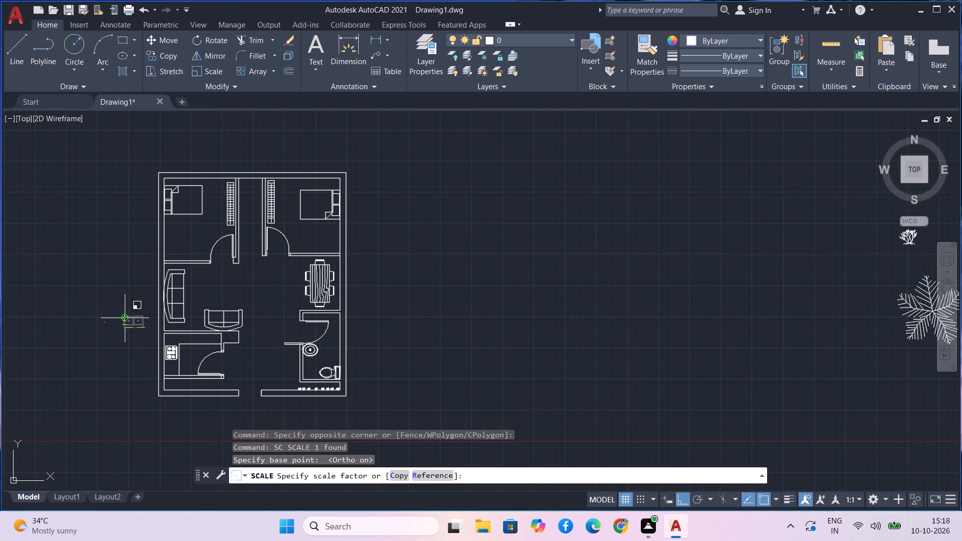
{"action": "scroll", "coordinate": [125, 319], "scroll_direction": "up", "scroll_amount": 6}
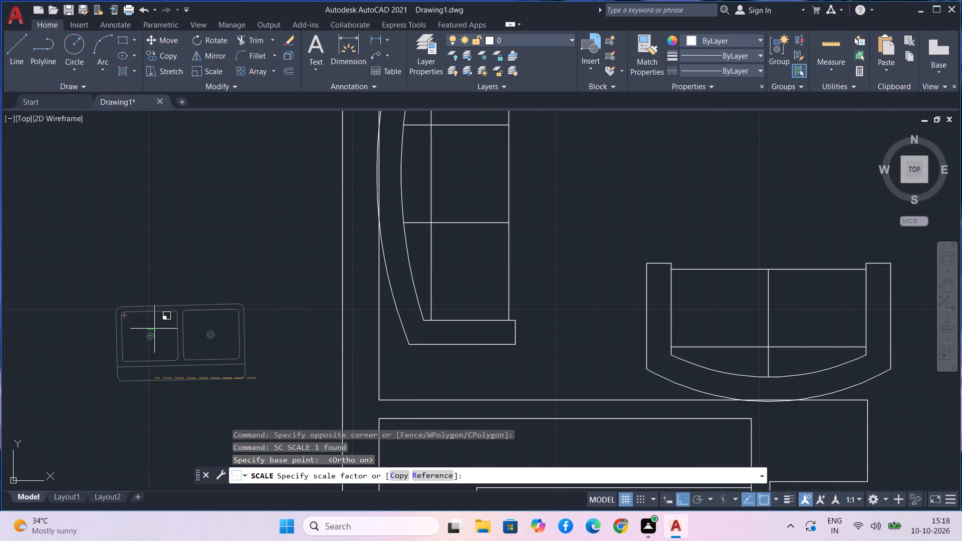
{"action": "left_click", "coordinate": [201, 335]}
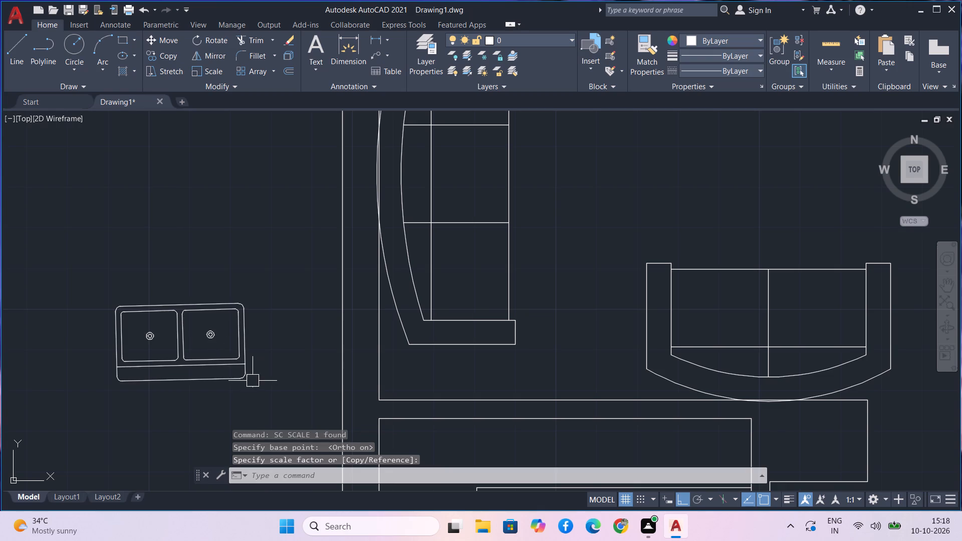
Scale the sink down slightly from its lower-right corner, using a horizontal Ortho pick about 1'-2" away.
{"action": "left_click_drag", "start_coordinate": [255, 381], "coordinate": [239, 353]}
{"action": "left_click", "coordinate": [205, 319]}
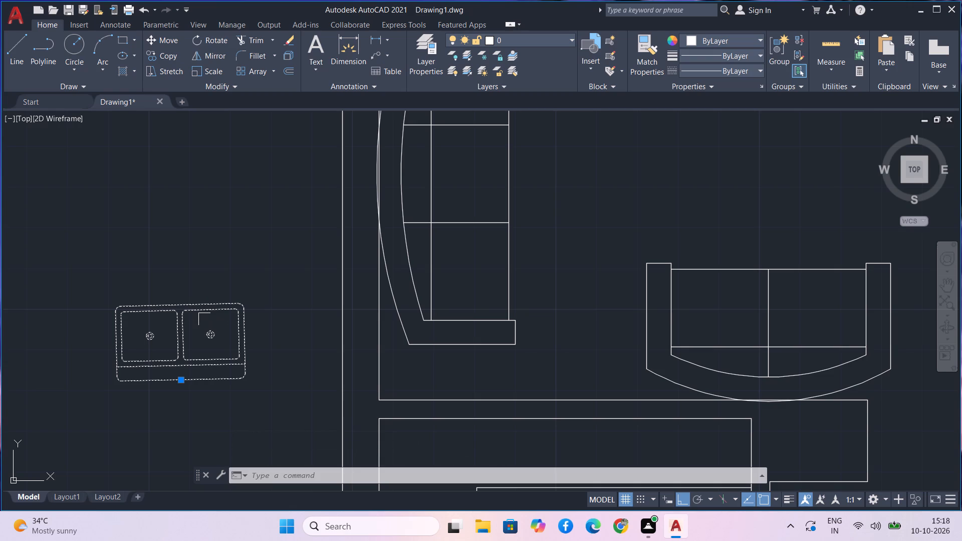
{"action": "type", "text": "sc"}
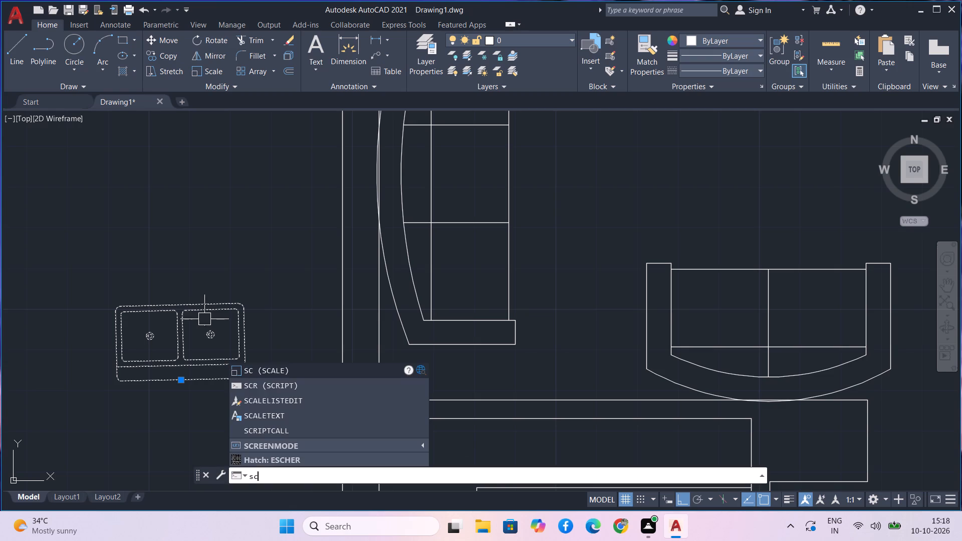
{"action": "key", "text": "space"}
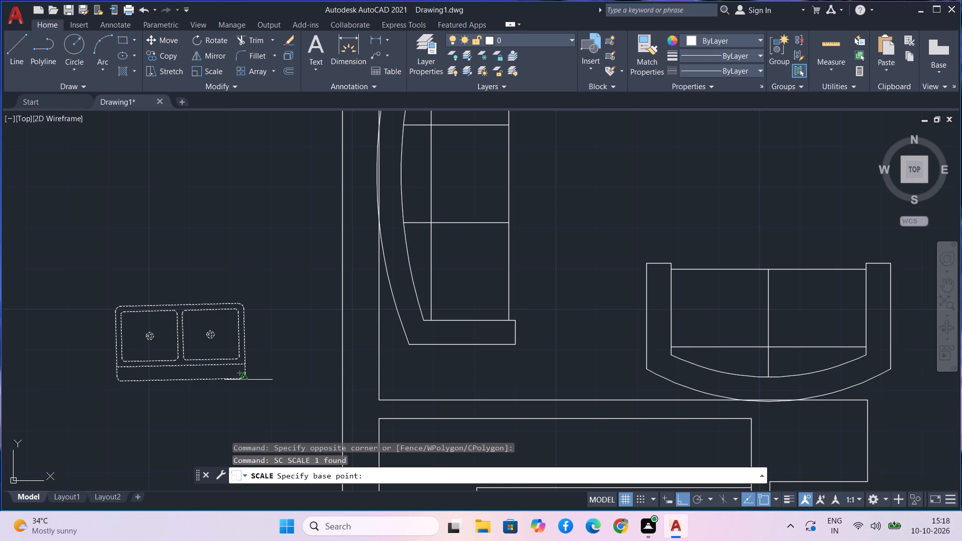
{"action": "left_click", "coordinate": [249, 380]}
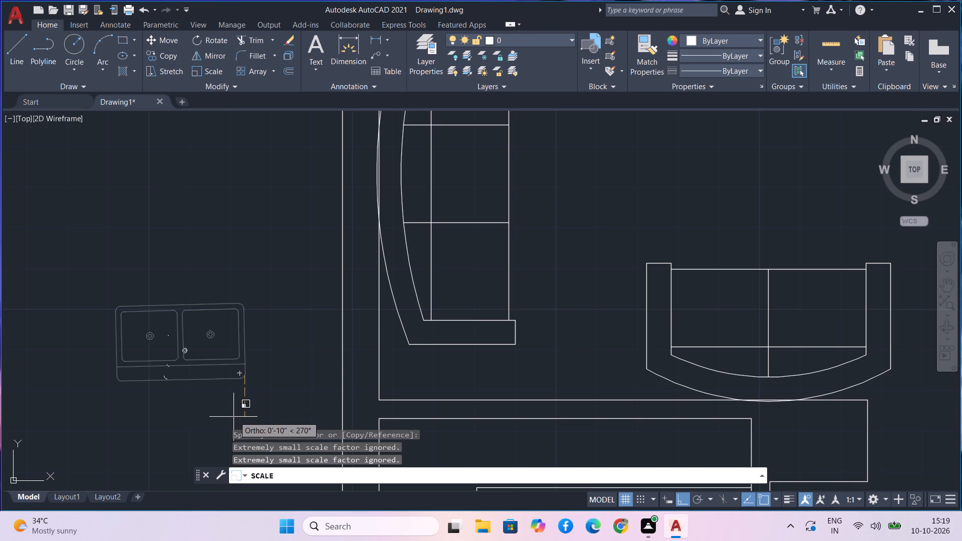
{"action": "middle_click_drag", "start_coordinate": [233, 418], "coordinate": [242, 374]}
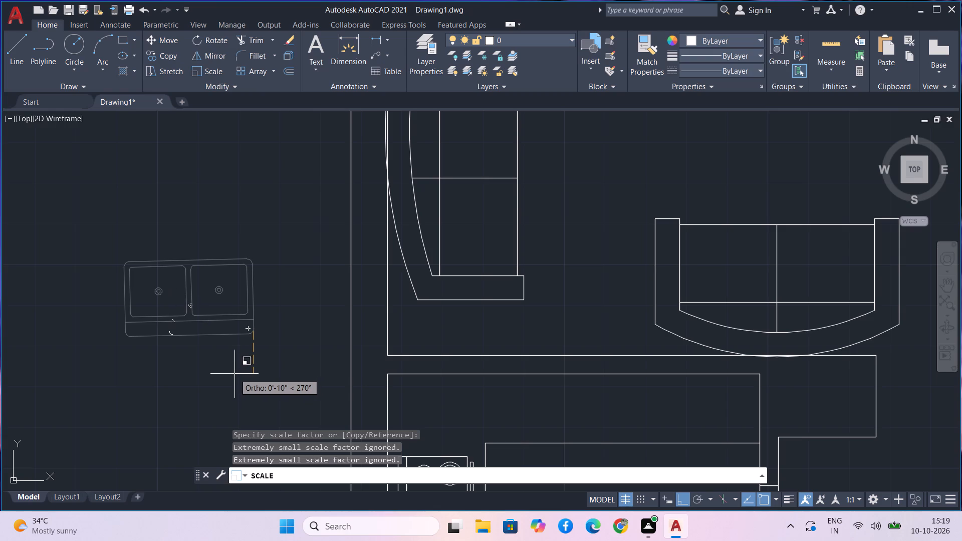
{"action": "left_click", "coordinate": [194, 373]}
Move the reduced sink from its lower-right corner with Ortho off onto the right end of the kitchen's upper counter.
{"action": "left_click_drag", "start_coordinate": [253, 371], "coordinate": [234, 344]}
{"action": "left_click", "coordinate": [170, 285]}
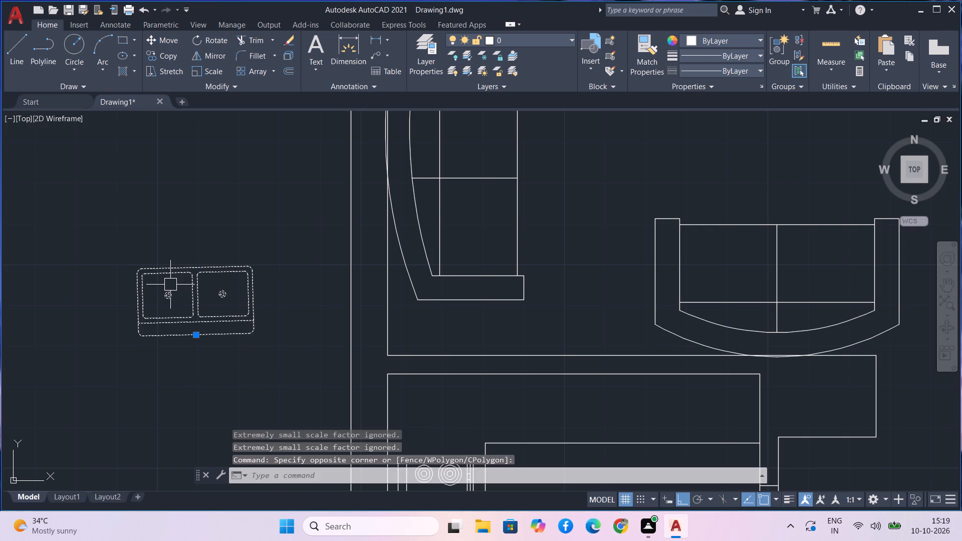
{"action": "type", "text": "m"}
{"action": "key", "text": "space"}
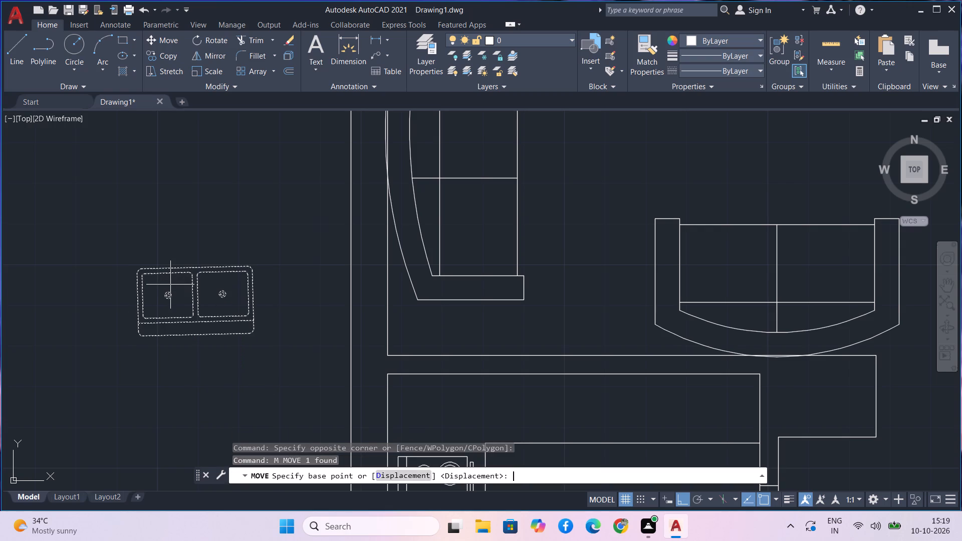
{"action": "left_click", "coordinate": [256, 335]}
{"action": "scroll", "coordinate": [516, 411], "scroll_direction": "down", "scroll_amount": 2}
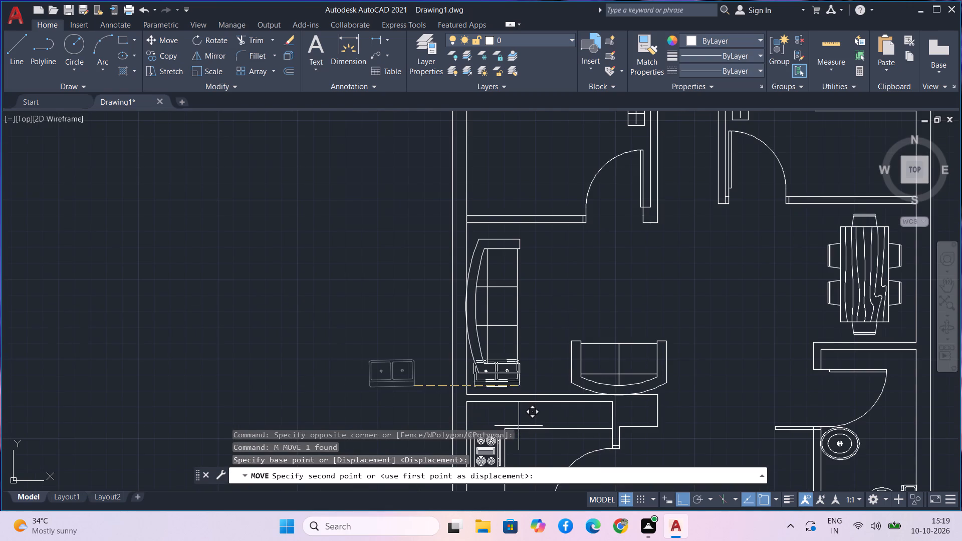
{"action": "key", "text": "F8"}
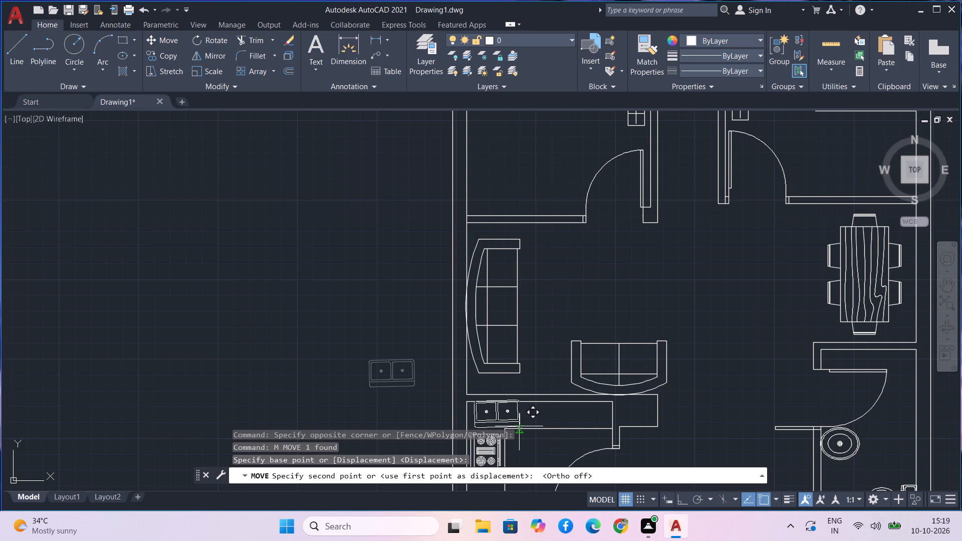
{"action": "scroll", "coordinate": [519, 426], "scroll_direction": "up", "scroll_amount": 2}
{"action": "middle_click_drag", "start_coordinate": [534, 423], "coordinate": [439, 384]}
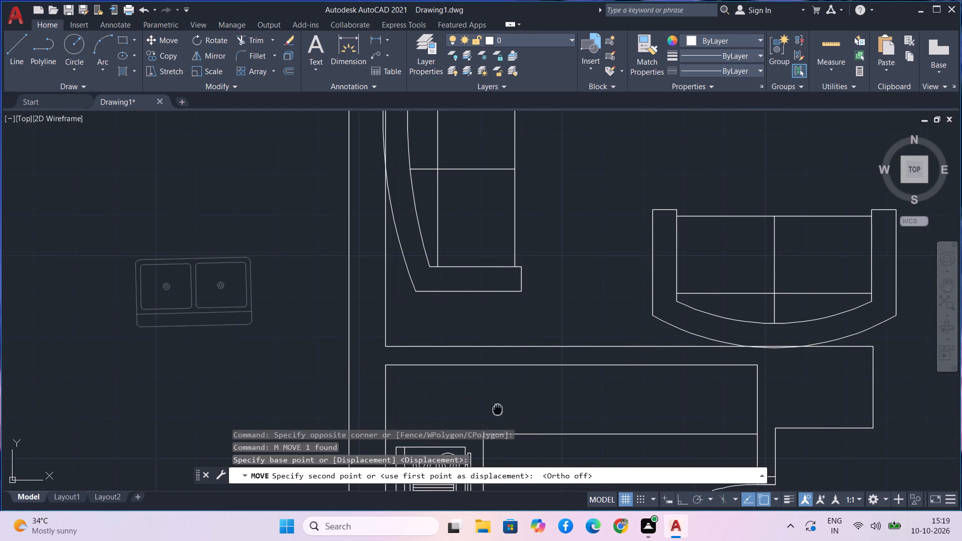
{"action": "middle_click_drag", "start_coordinate": [439, 384], "coordinate": [308, 326]}
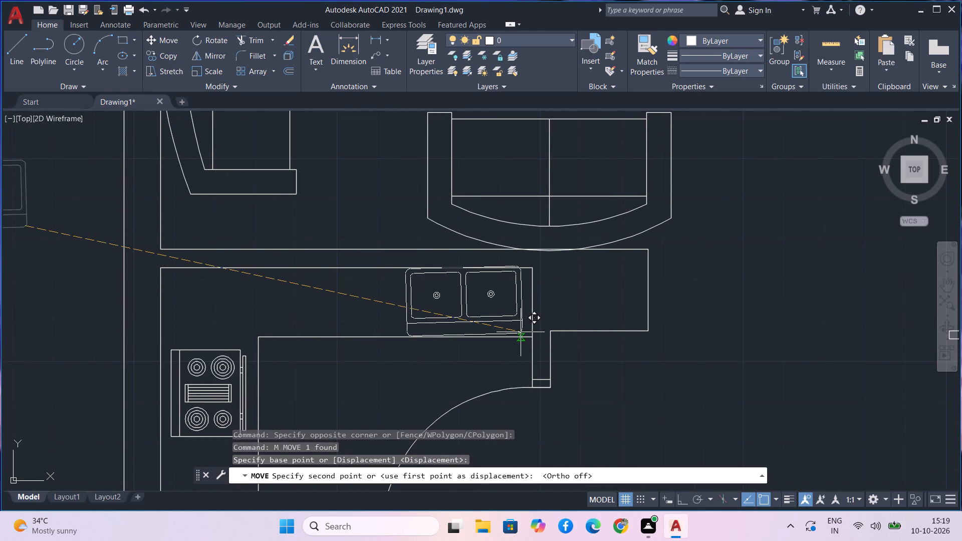
{"action": "left_click", "coordinate": [521, 335]}
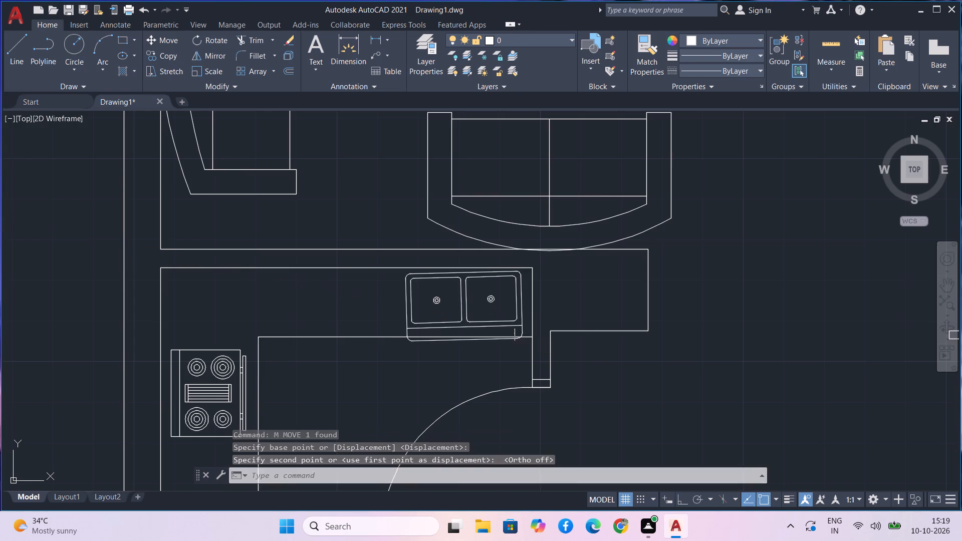
Add single-line text "bed room" outside the house, beyond the upper-right bedroom, with an Ortho-picked height of about 0'-8" and horizontal rotation.
{"action": "scroll", "coordinate": [523, 321], "scroll_direction": "down", "scroll_amount": 3}
{"action": "middle_click_drag", "start_coordinate": [476, 363], "coordinate": [438, 320]}
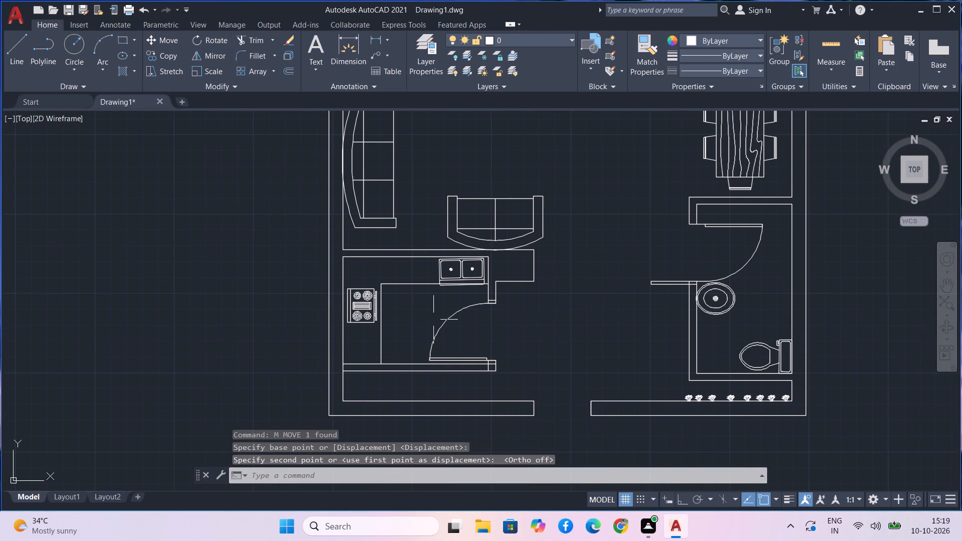
{"action": "scroll", "coordinate": [500, 349], "scroll_direction": "down", "scroll_amount": 1}
{"action": "middle_click_drag", "start_coordinate": [545, 343], "coordinate": [469, 451]}
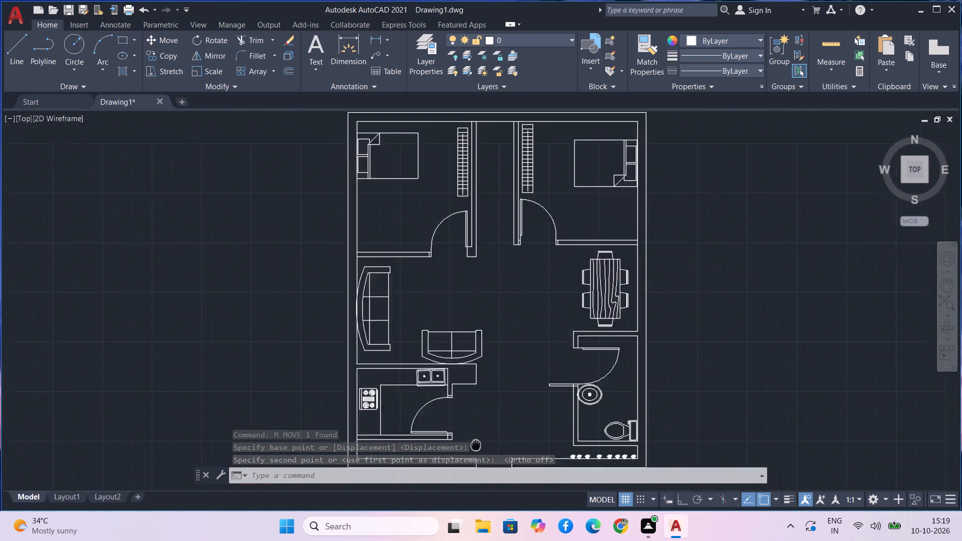
{"action": "middle_click_drag", "start_coordinate": [469, 451], "coordinate": [462, 458]}
{"action": "scroll", "coordinate": [453, 339], "scroll_direction": "up", "scroll_amount": 2}
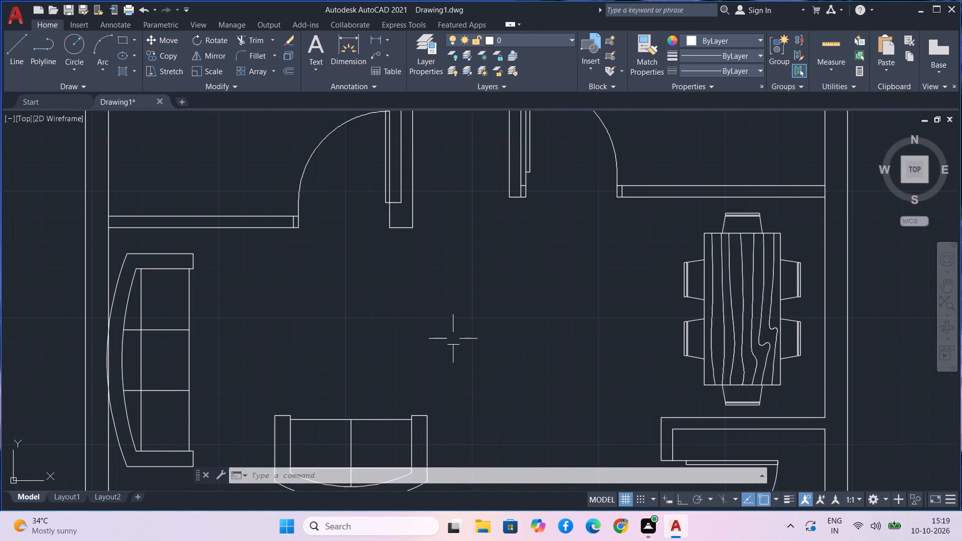
{"action": "scroll", "coordinate": [453, 339], "scroll_direction": "down", "scroll_amount": 2}
{"action": "middle_click_drag", "start_coordinate": [453, 339], "coordinate": [318, 310]}
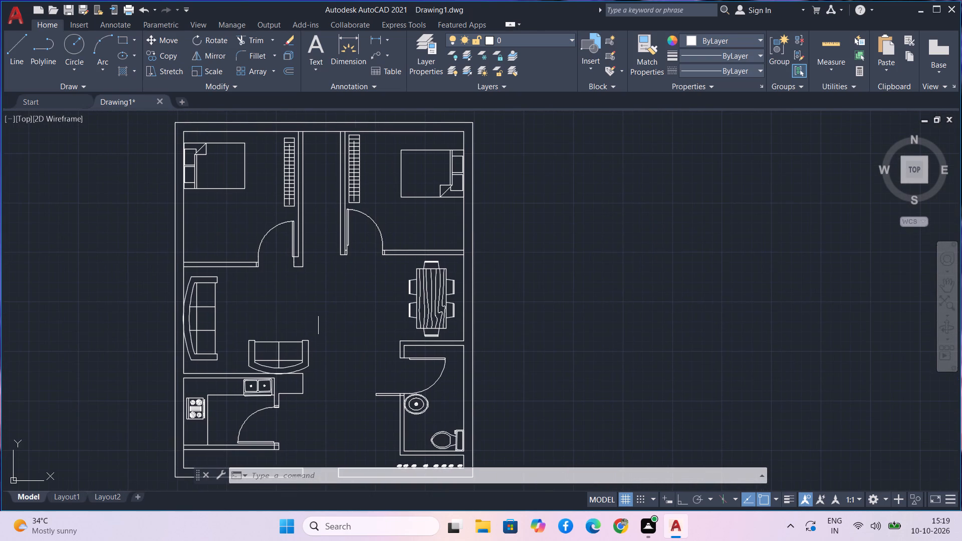
{"action": "type", "text": "text"}
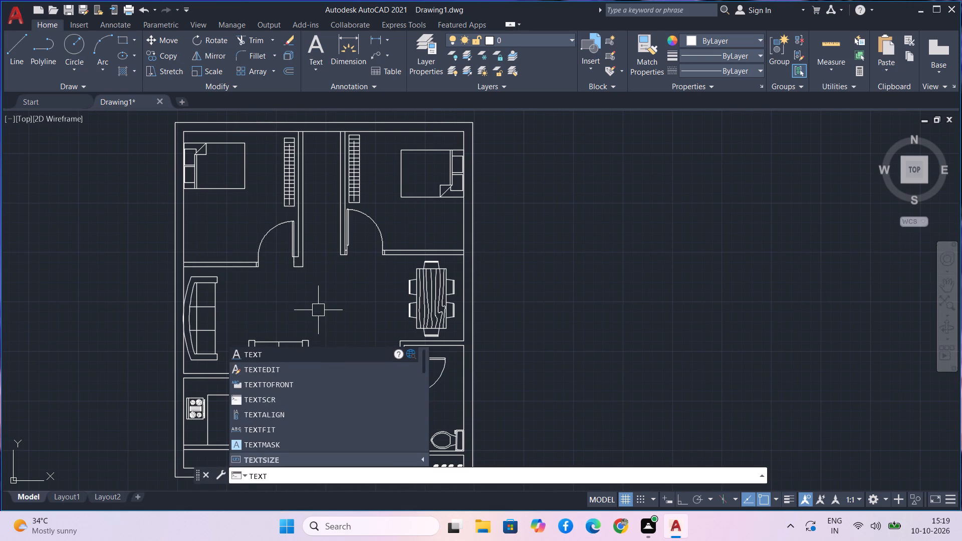
{"action": "key", "text": "space"}
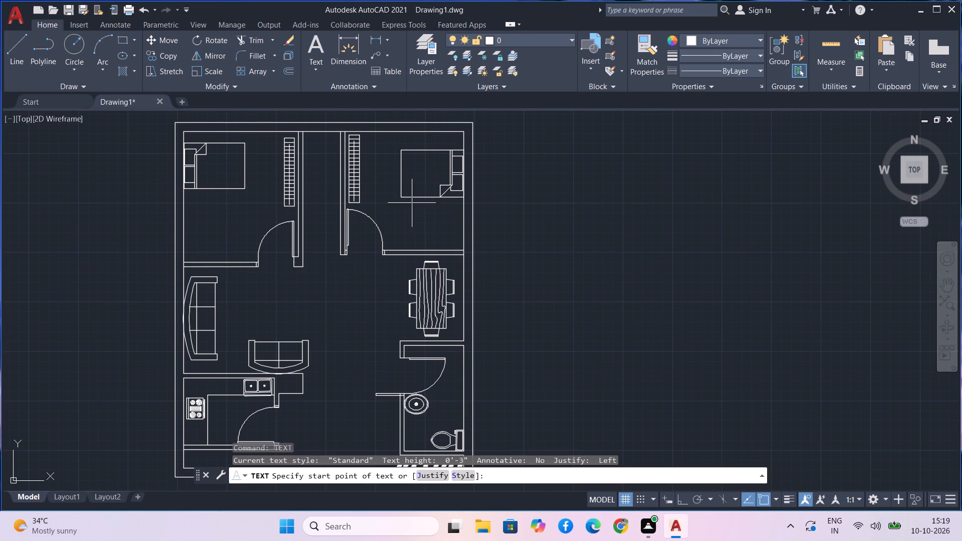
{"action": "scroll", "coordinate": [522, 190], "scroll_direction": "up", "scroll_amount": 1}
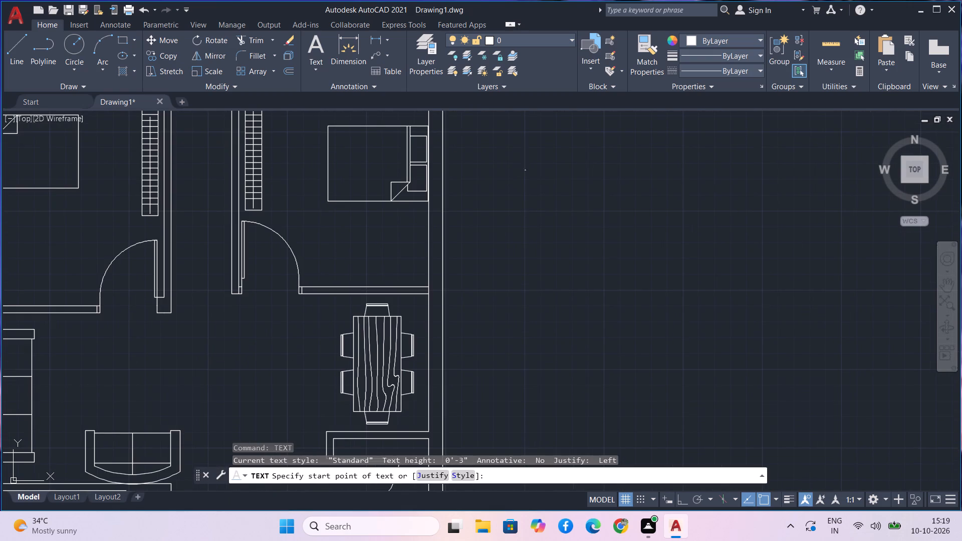
{"action": "left_click", "coordinate": [526, 167]}
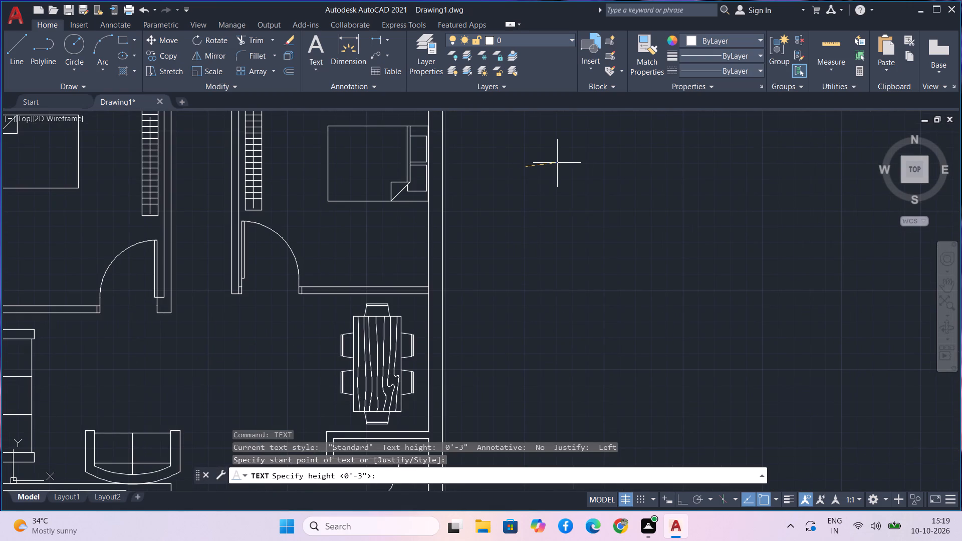
{"action": "key", "text": "F8"}
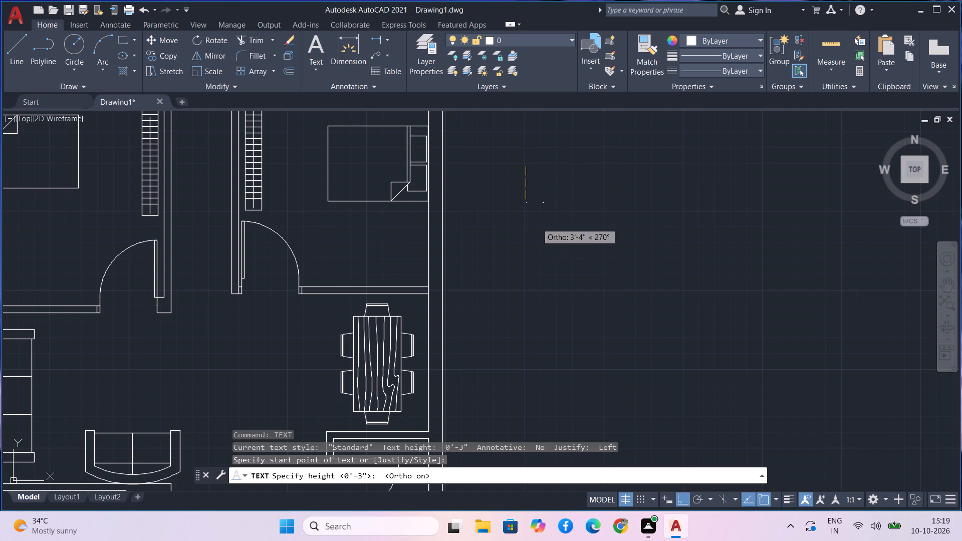
{"action": "left_click", "coordinate": [538, 179]}
{"action": "left_click", "coordinate": [538, 179]}
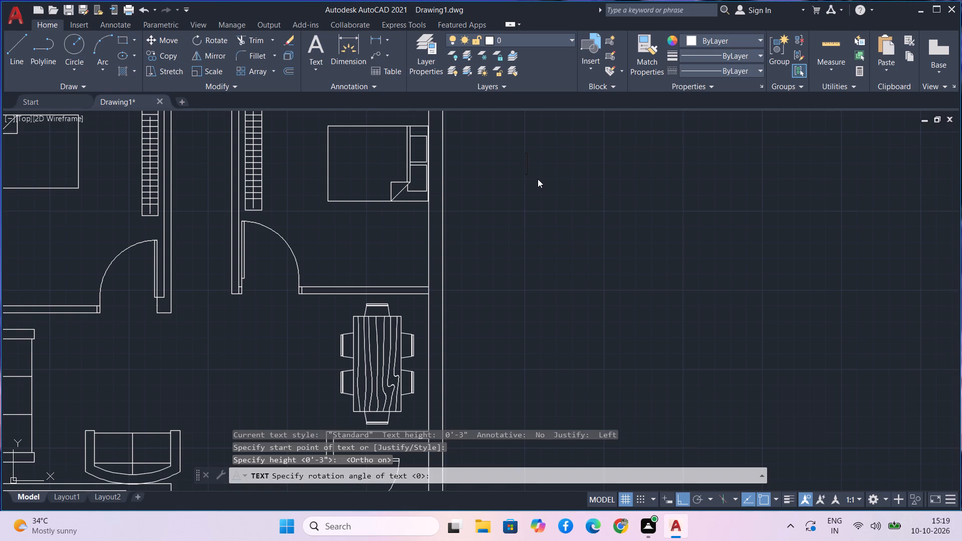
{"action": "type", "text": "bed room"}
{"action": "key", "text": "space"}
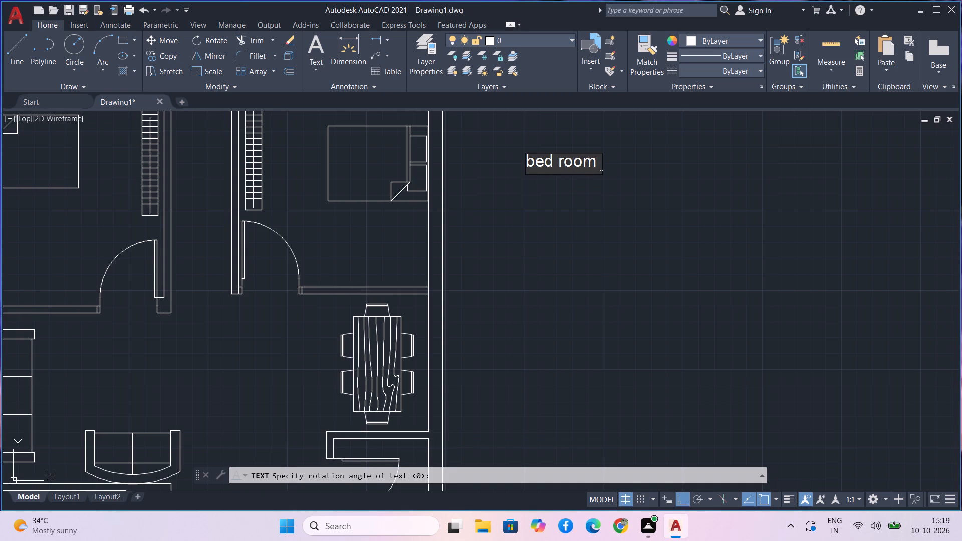
Capitalise the first letter of the new label and append the number so it reads "Bed room 1".
{"action": "left_click", "coordinate": [536, 157]}
{"action": "key", "text": "BackSpace"}
{"action": "key", "text": "b"}
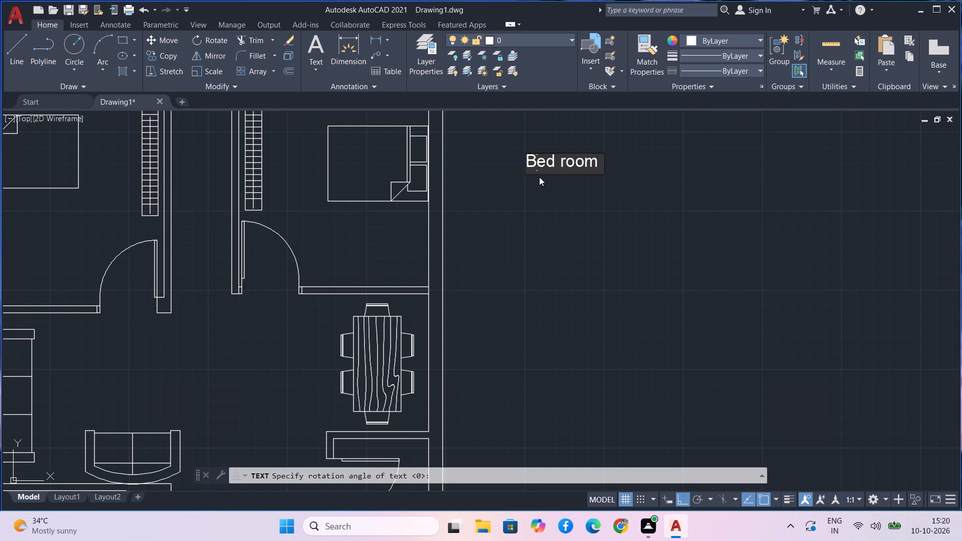
{"action": "left_click", "coordinate": [597, 162]}
{"action": "key", "text": "space"}
{"action": "type", "text": "1"}
Add a second text label reading "Bed room 2" just to the right of the "Bed room 1" label.
{"action": "left_click", "coordinate": [628, 162]}
{"action": "key", "text": "b"}
{"action": "key", "text": "BackSpace"}
{"action": "key", "text": "b"}
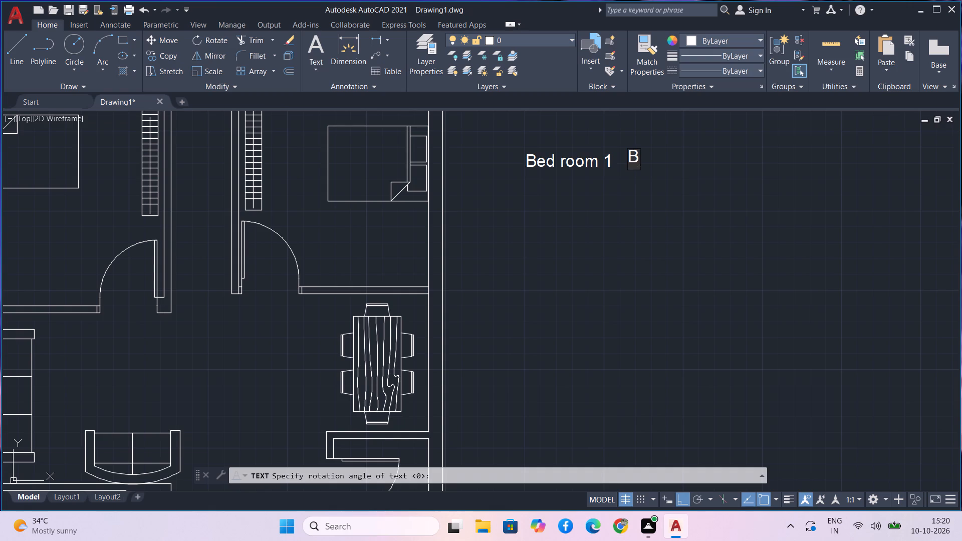
{"action": "type", "text": "ED ROOM"}
{"action": "key", "text": "space"}
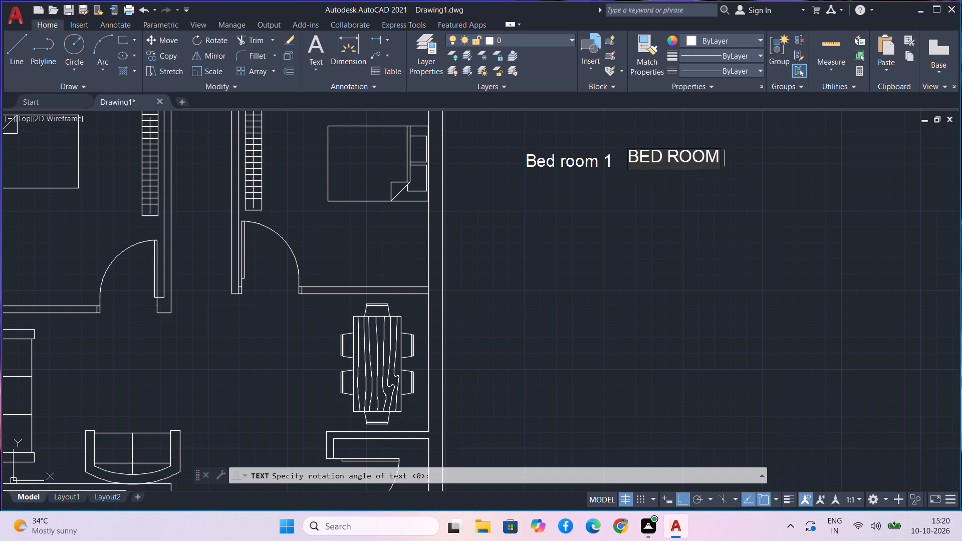
{"action": "key", "text": "BackSpace"}
{"action": "key", "text": "BackSpace"}
{"action": "key", "text": "BackSpace"}
{"action": "key", "text": "BackSpace"}
{"action": "key", "text": "BackSpace"}
{"action": "key", "text": "BackSpace"}
{"action": "key", "text": "BackSpace"}
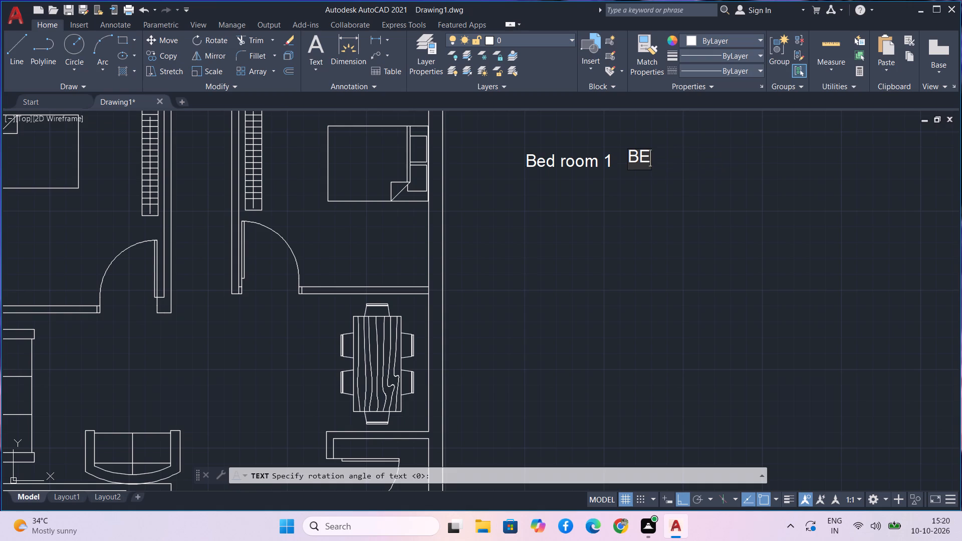
{"action": "key", "text": "BackSpace"}
{"action": "type", "text": "ed room"}
{"action": "key", "text": "space"}
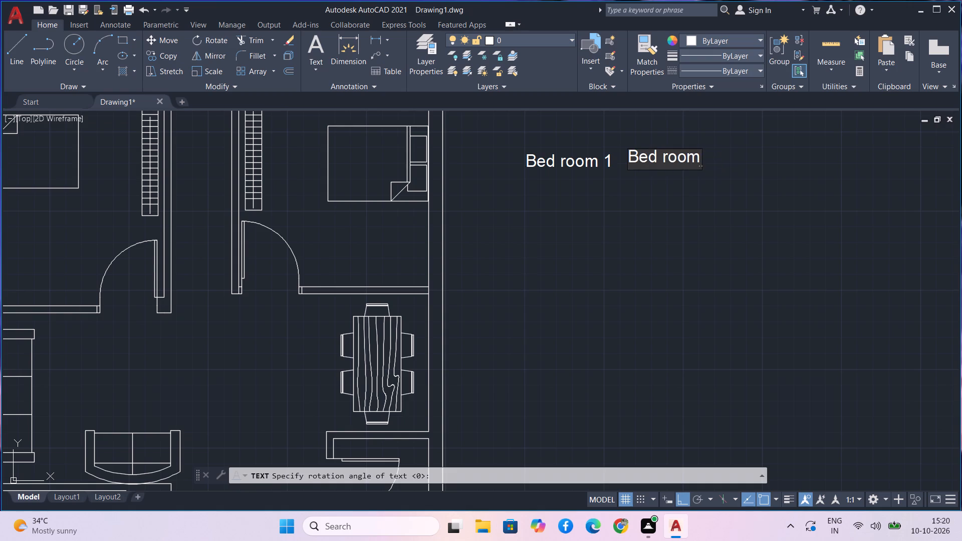
{"action": "key", "text": "2"}
Add a text label reading "Kitchen" just to the right of the "Bed room 2" label.
{"action": "left_click", "coordinate": [727, 159]}
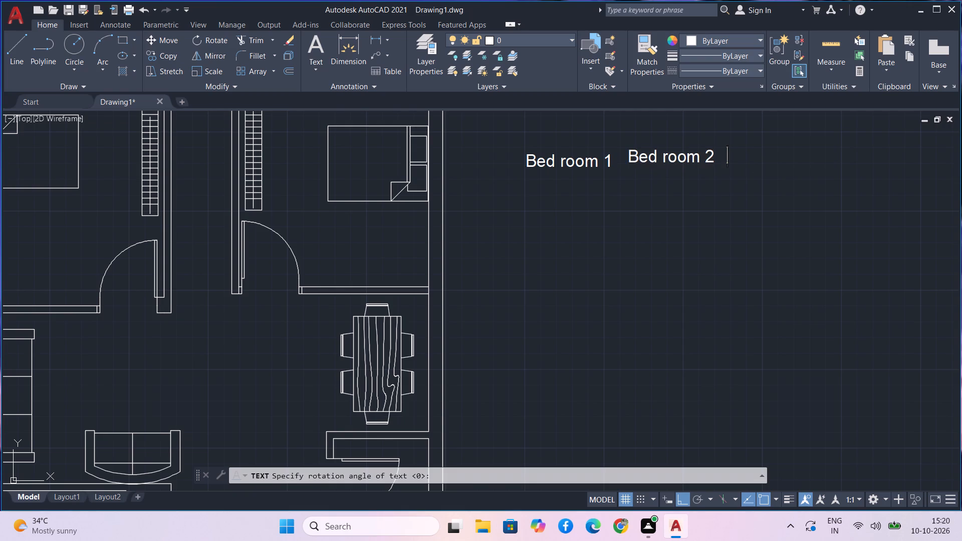
{"action": "type", "text": "ki"}
{"action": "key", "text": "t"}
{"action": "key", "text": "BackSpace"}
{"action": "key", "text": "BackSpace"}
{"action": "key", "text": "BackSpace"}
{"action": "key", "text": "k"}
{"action": "type", "text": "itchen"}
{"action": "key", "text": "space"}
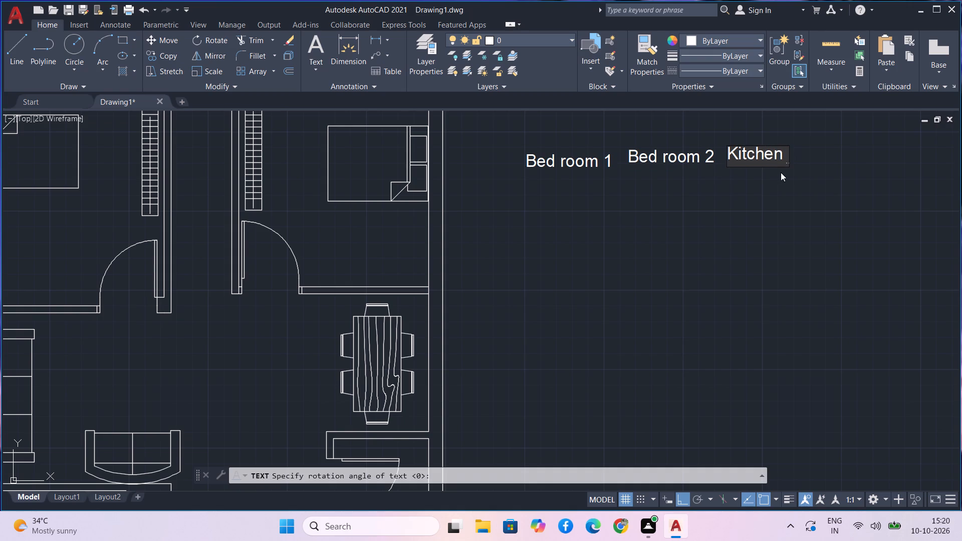
Add a text label reading "washroom" just to the right of the "Kitchen" label and finish the text command.
{"action": "middle_click_drag", "start_coordinate": [781, 172], "coordinate": [629, 281]}
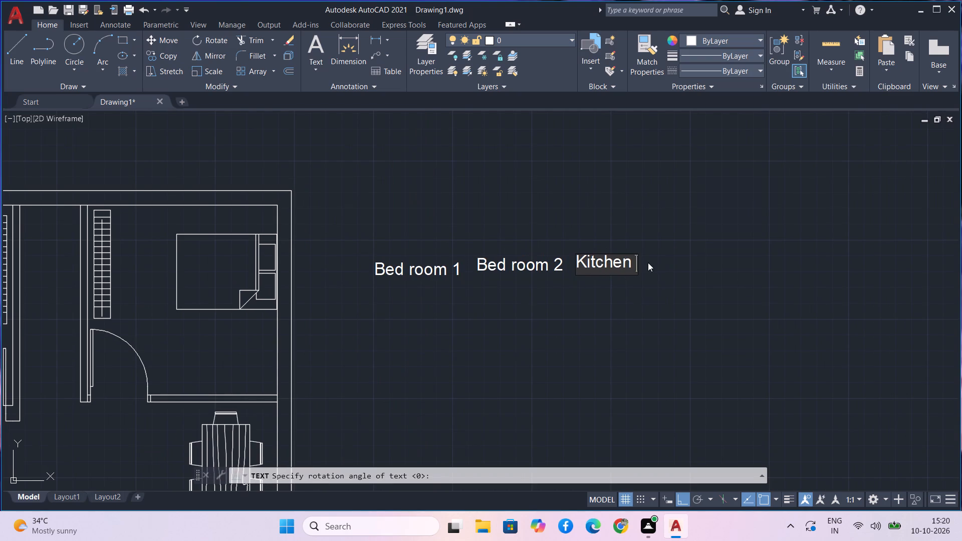
{"action": "left_click", "coordinate": [641, 261]}
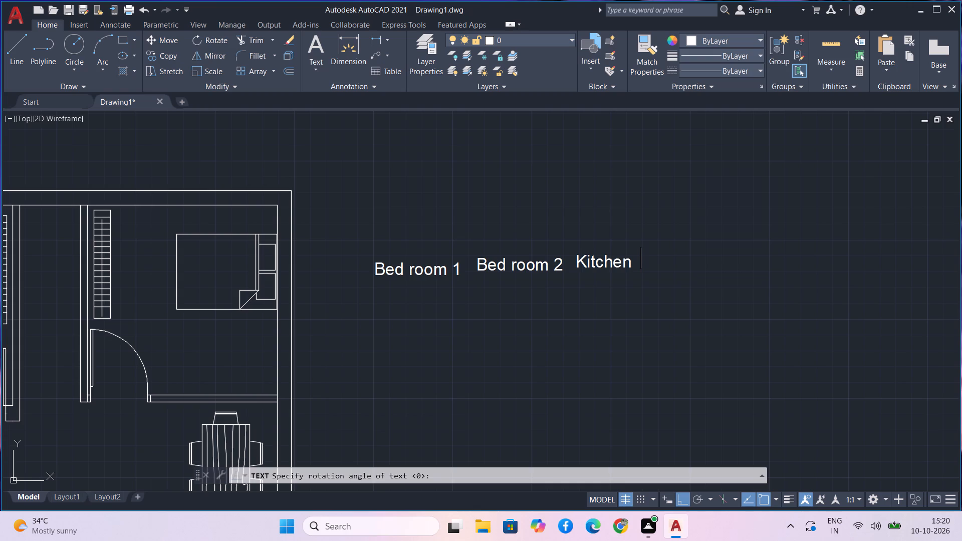
{"action": "scroll", "coordinate": [641, 261], "scroll_direction": "down", "scroll_amount": 2}
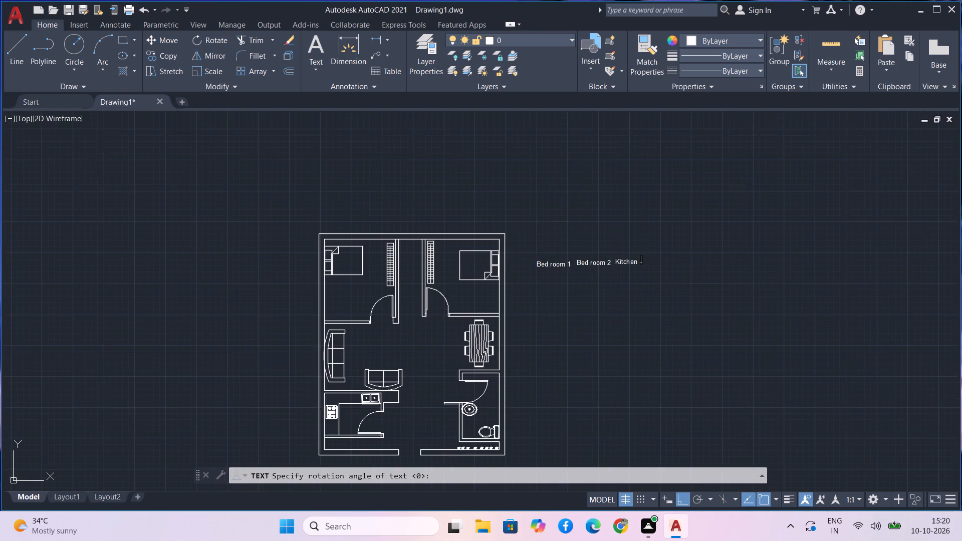
{"action": "scroll", "coordinate": [641, 261], "scroll_direction": "up", "scroll_amount": 2}
{"action": "scroll", "coordinate": [641, 261], "scroll_direction": "down", "scroll_amount": 1}
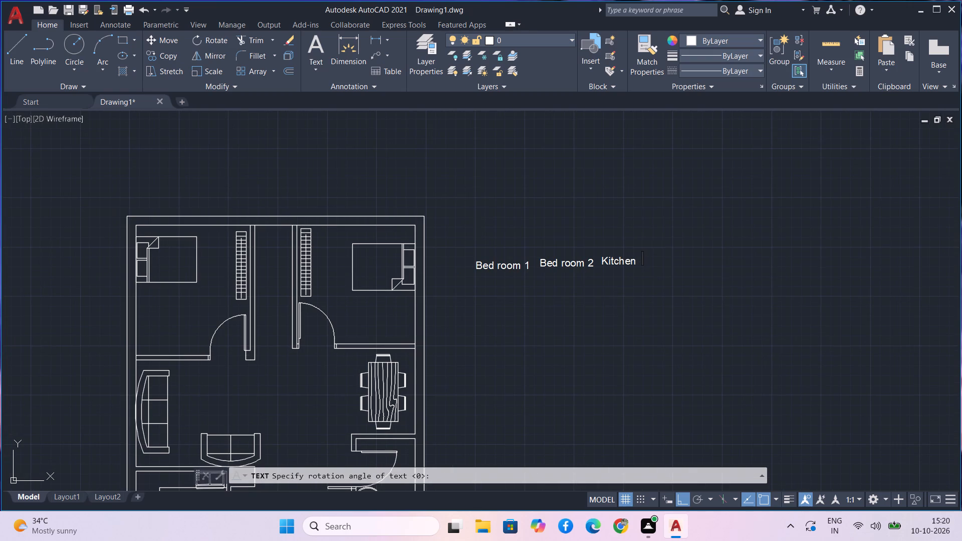
{"action": "scroll", "coordinate": [641, 261], "scroll_direction": "down", "scroll_amount": 1}
{"action": "middle_click_drag", "start_coordinate": [641, 261], "coordinate": [613, 217]}
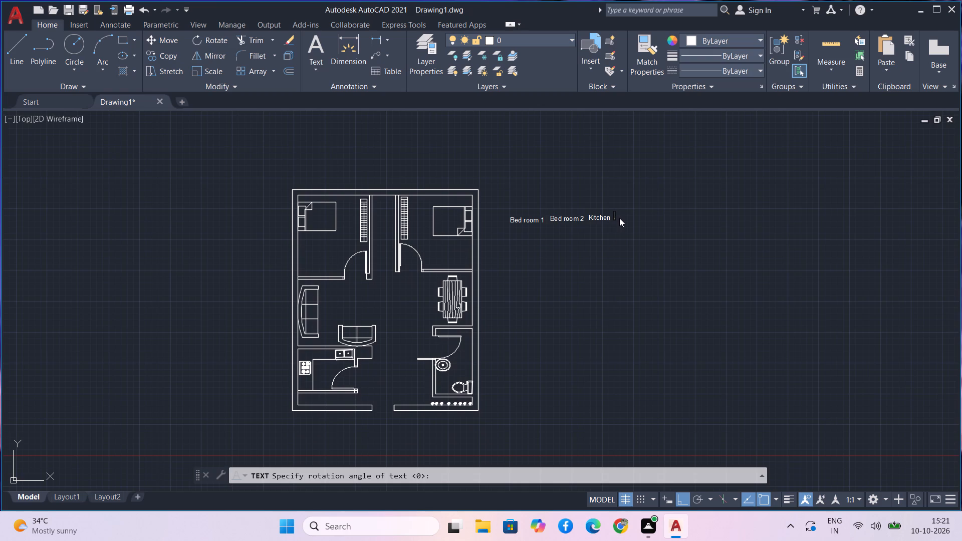
{"action": "scroll", "coordinate": [619, 218], "scroll_direction": "up", "scroll_amount": 2}
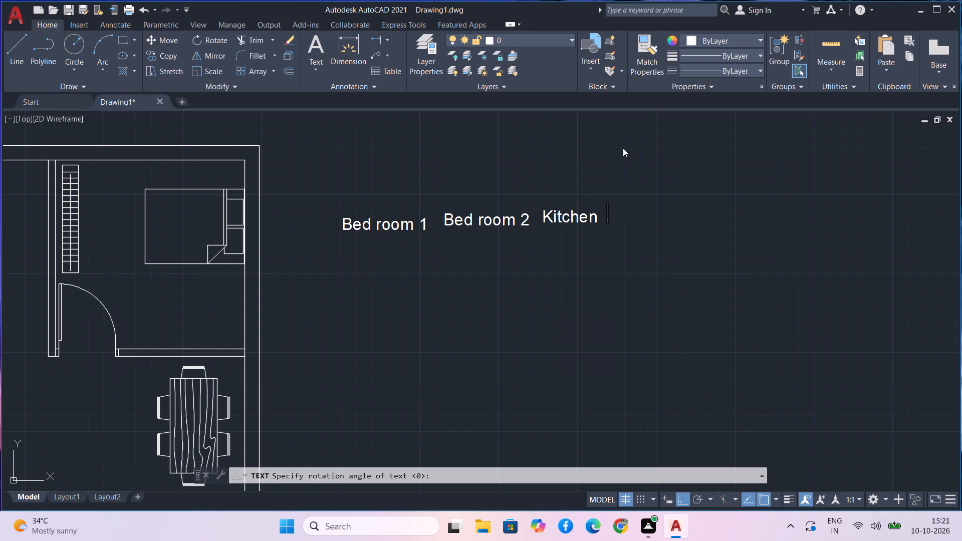
{"action": "scroll", "coordinate": [623, 148], "scroll_direction": "down", "scroll_amount": 2}
{"action": "scroll", "coordinate": [622, 168], "scroll_direction": "up", "scroll_amount": 2}
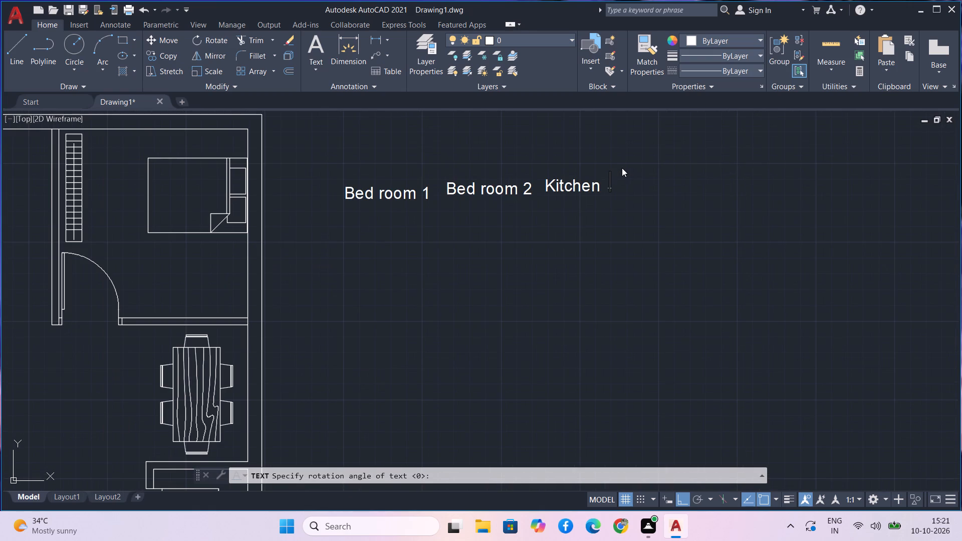
{"action": "type", "text": "washroom"}
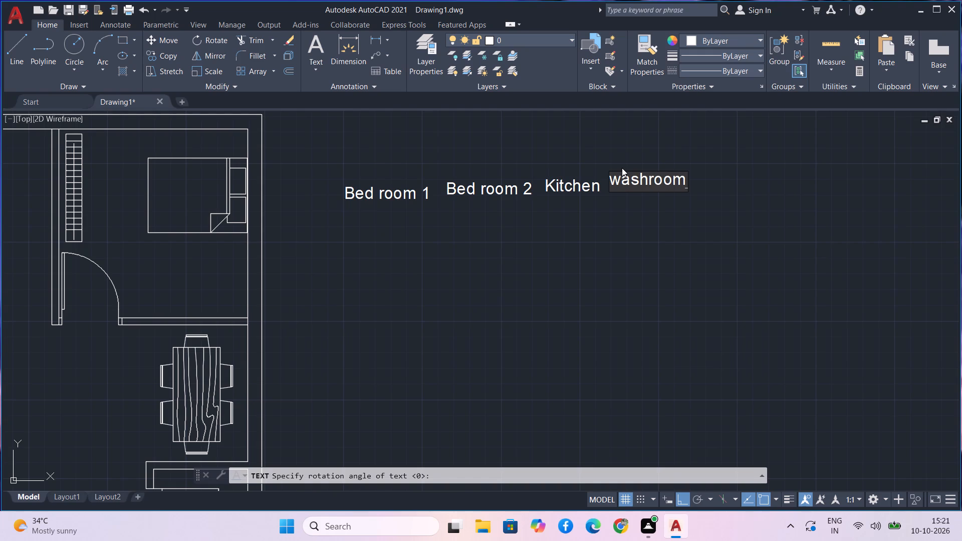
{"action": "key", "text": "Return"}
{"action": "key", "text": "Return"}
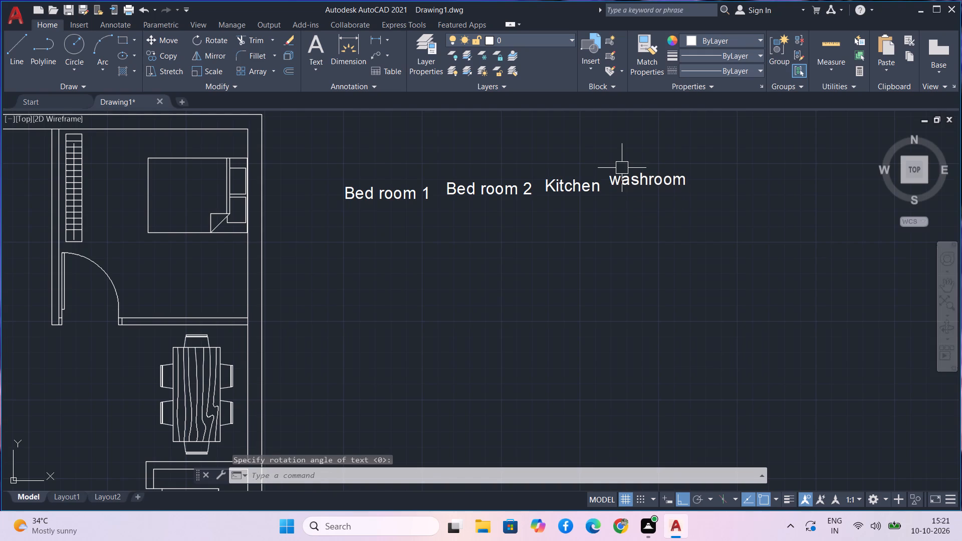
Add single-line text "Dining / Hall" to the right of the "washroom" label, picking its height on screen and keeping horizontal rotation.
{"action": "scroll", "coordinate": [622, 168], "scroll_direction": "down", "scroll_amount": 2}
{"action": "middle_click", "coordinate": [616, 269]}
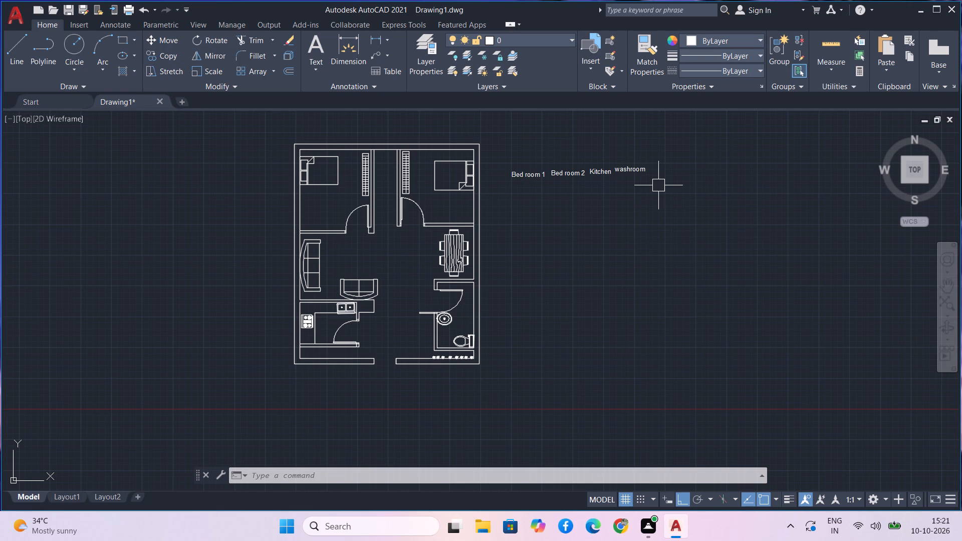
{"action": "type", "text": "tr"}
{"action": "key", "text": "BackSpace"}
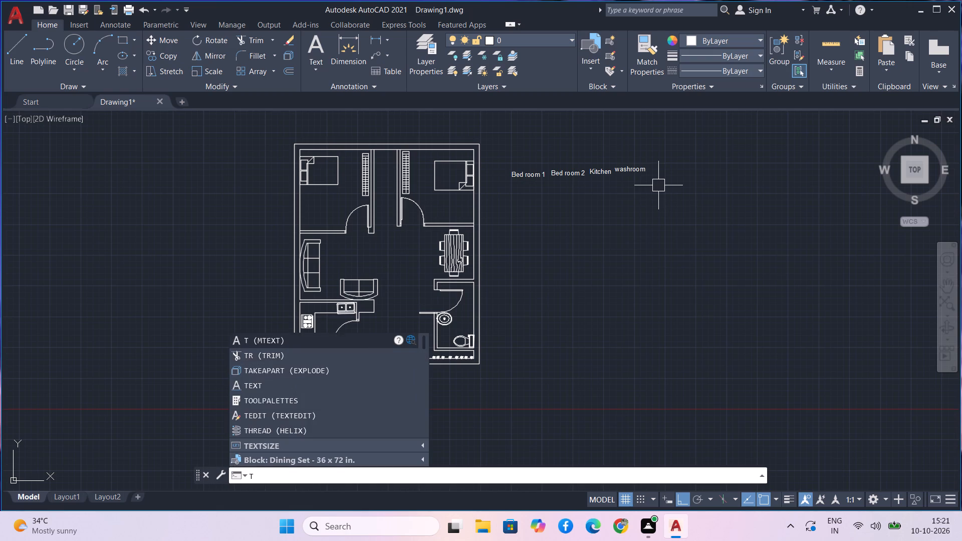
{"action": "type", "text": "ext"}
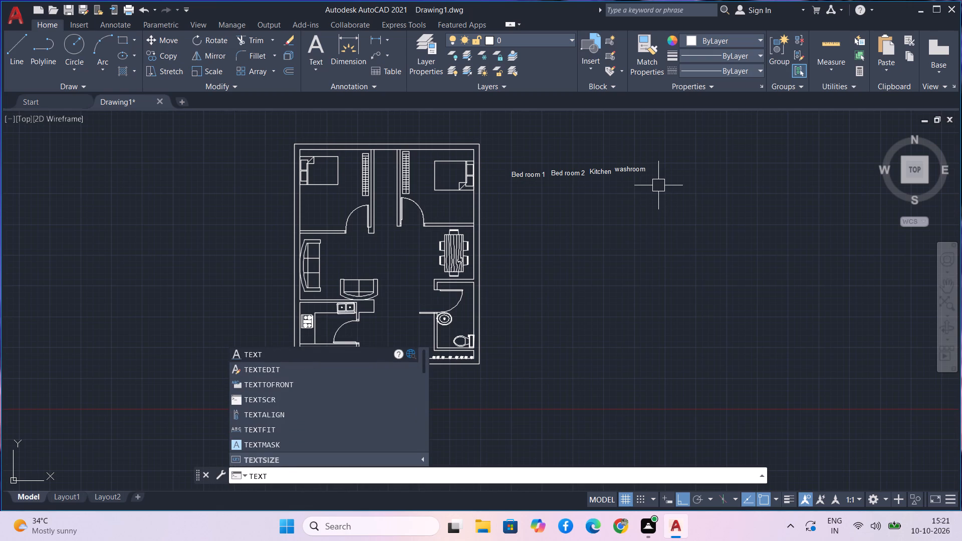
{"action": "key", "text": "space"}
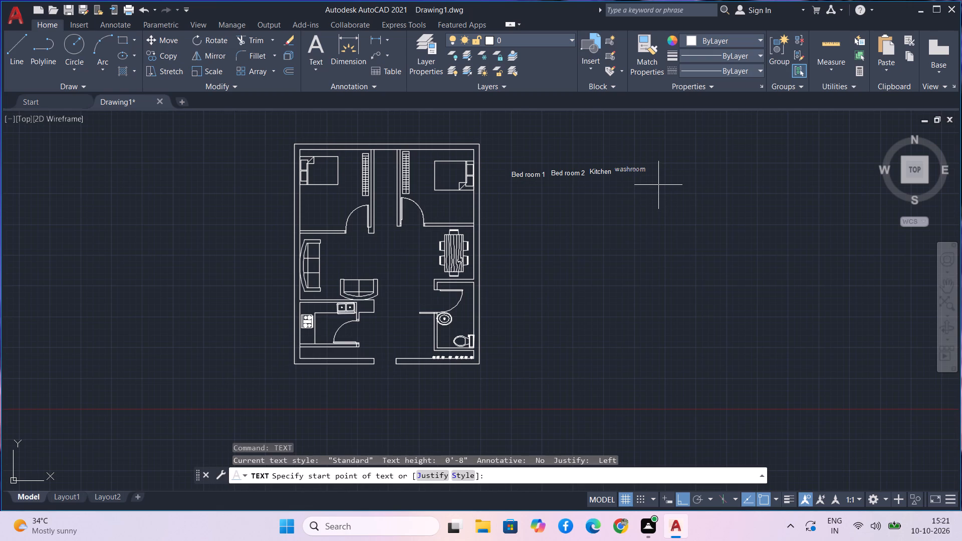
{"action": "scroll", "coordinate": [657, 180], "scroll_direction": "up", "scroll_amount": 2}
{"action": "left_click", "coordinate": [661, 152]}
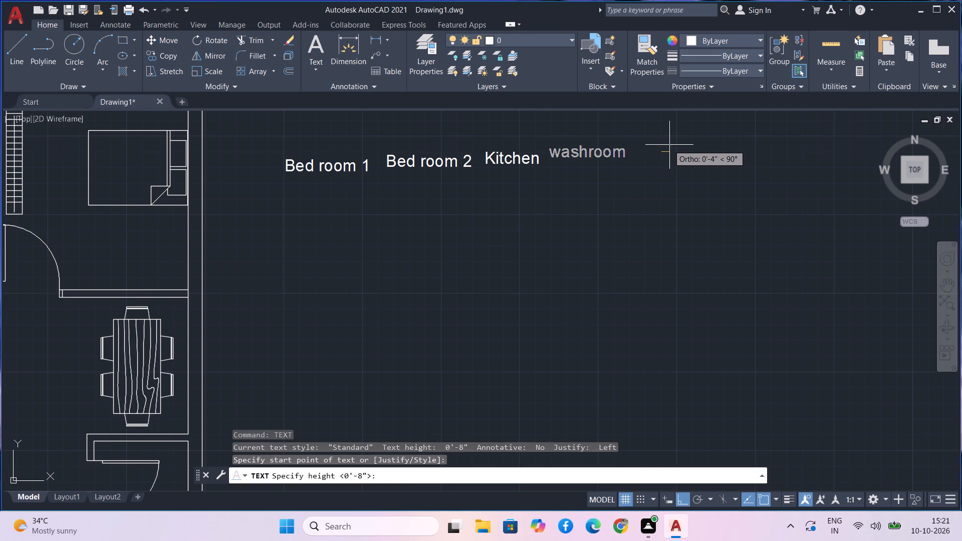
{"action": "left_click", "coordinate": [670, 144]}
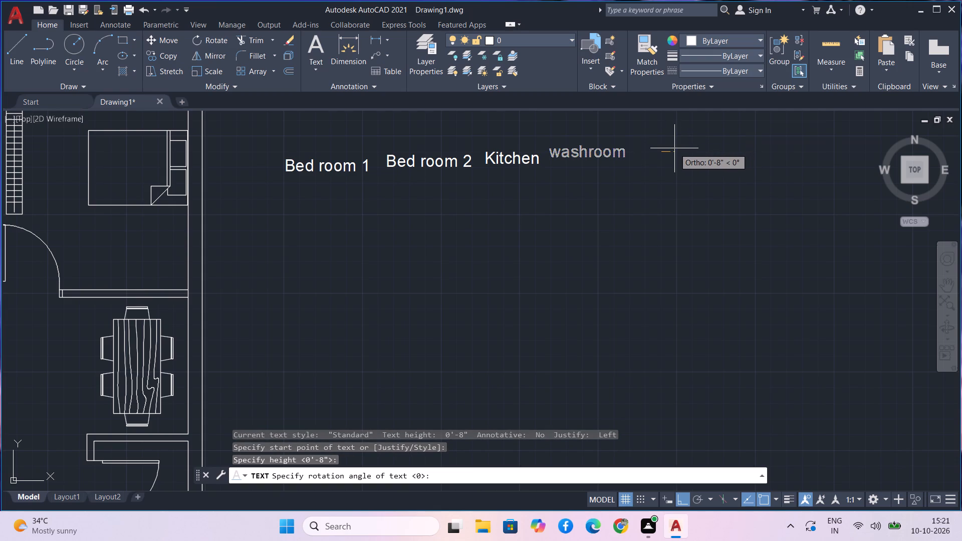
{"action": "left_click", "coordinate": [673, 149]}
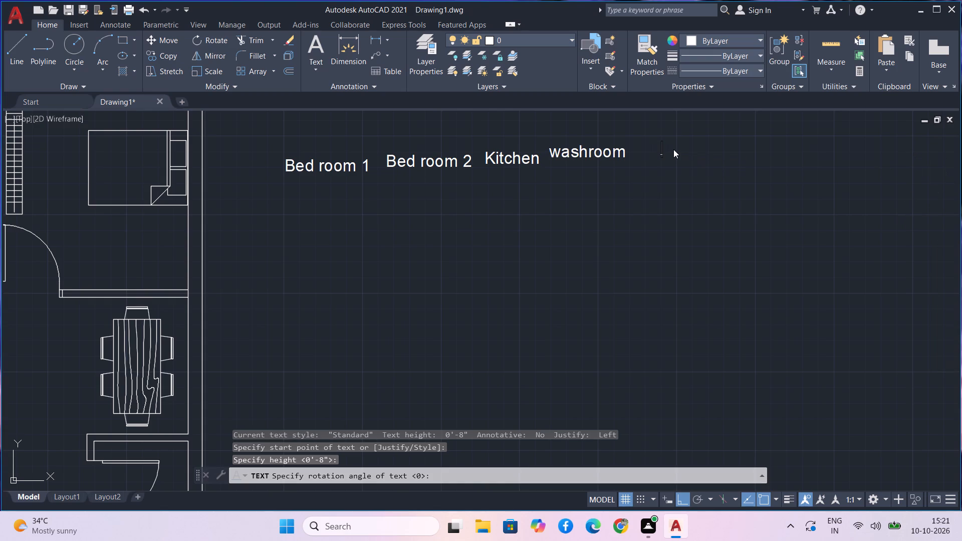
{"action": "key", "text": "h"}
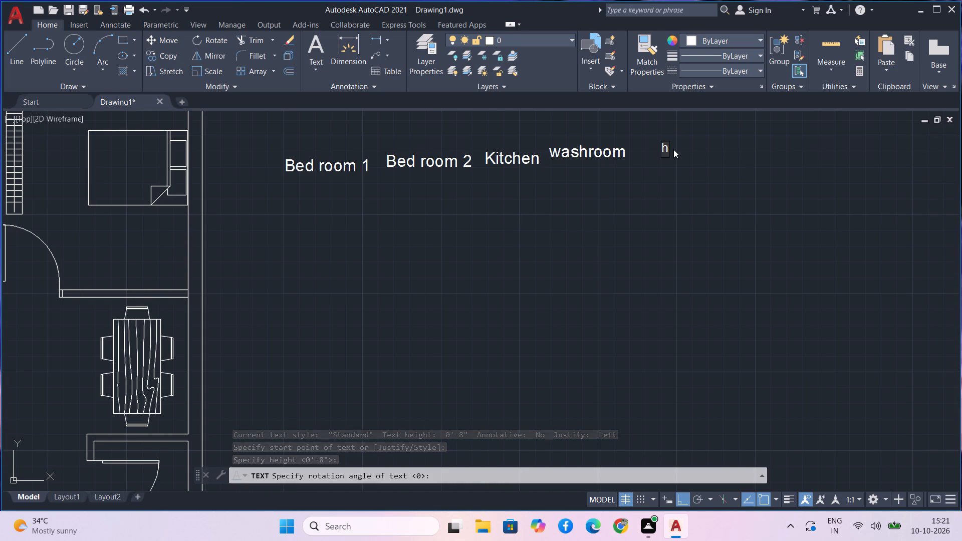
{"action": "key", "text": "BackSpace"}
{"action": "key", "text": "d"}
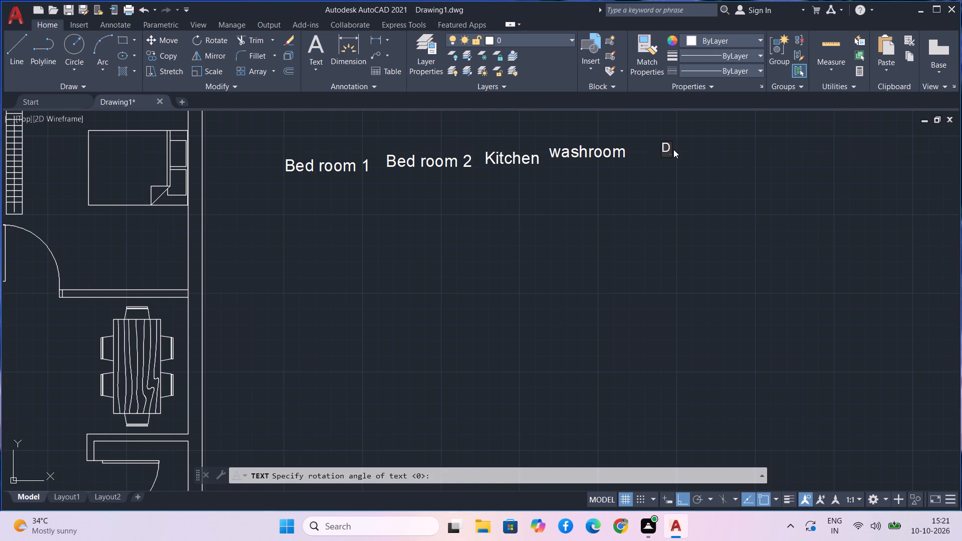
{"action": "type", "text": "ining"}
{"action": "key", "text": "space"}
{"action": "key", "text": "slash"}
{"action": "key", "text": "space"}
{"action": "key", "text": "h"}
{"action": "type", "text": "all"}
{"action": "key", "text": "space"}
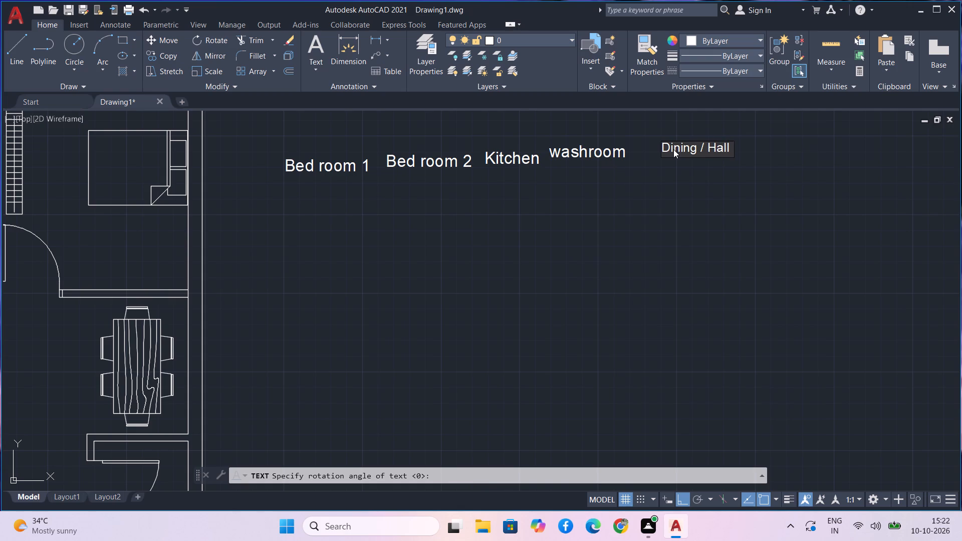
{"action": "key", "text": "Return"}
{"action": "key", "text": "Return"}
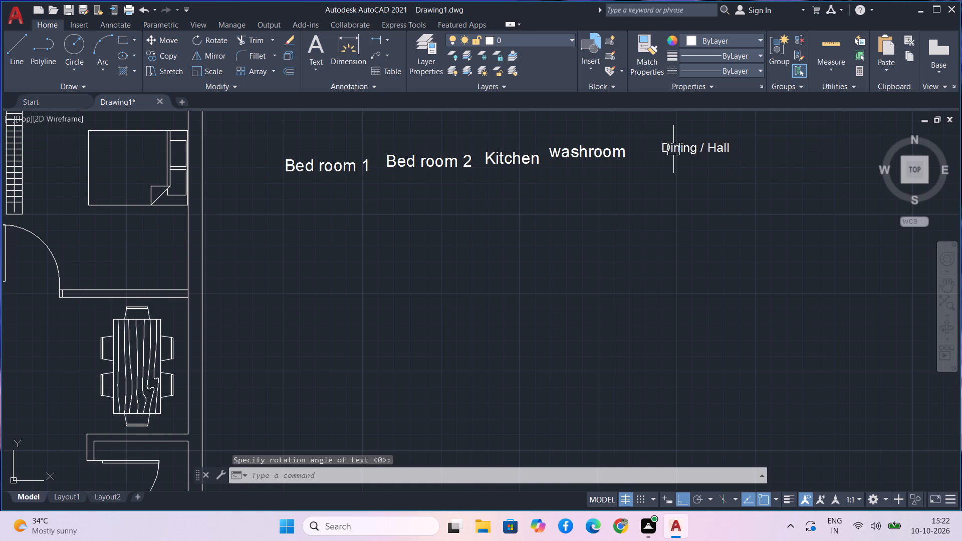
Move the "Bed room 1" label into the upper-left bedroom, just below the bed, with Ortho off.
{"action": "scroll", "coordinate": [669, 158], "scroll_direction": "down", "scroll_amount": 2}
{"action": "scroll", "coordinate": [525, 171], "scroll_direction": "up", "scroll_amount": 2}
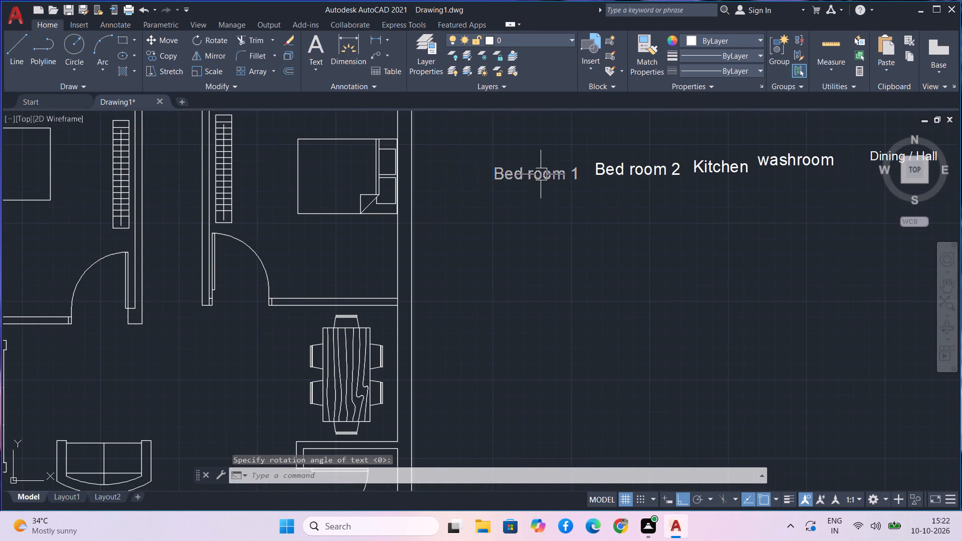
{"action": "left_click", "coordinate": [542, 173]}
{"action": "type", "text": "mm"}
{"action": "key", "text": "space"}
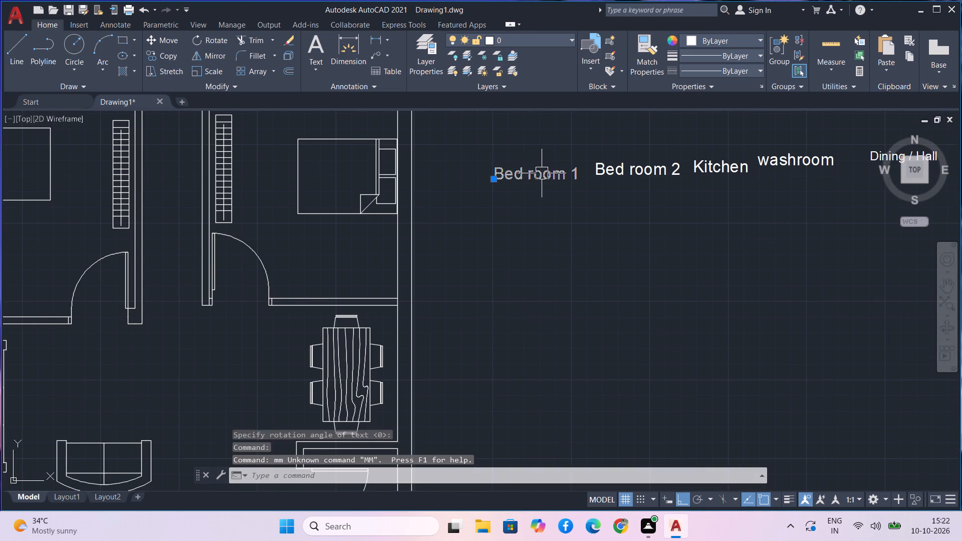
{"action": "left_click", "coordinate": [531, 176]}
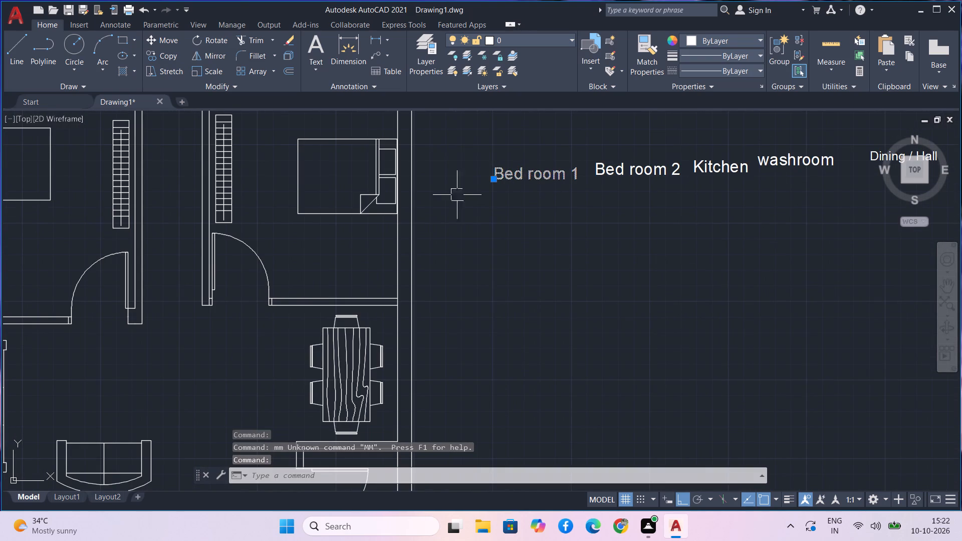
{"action": "type", "text": "m"}
{"action": "key", "text": "space"}
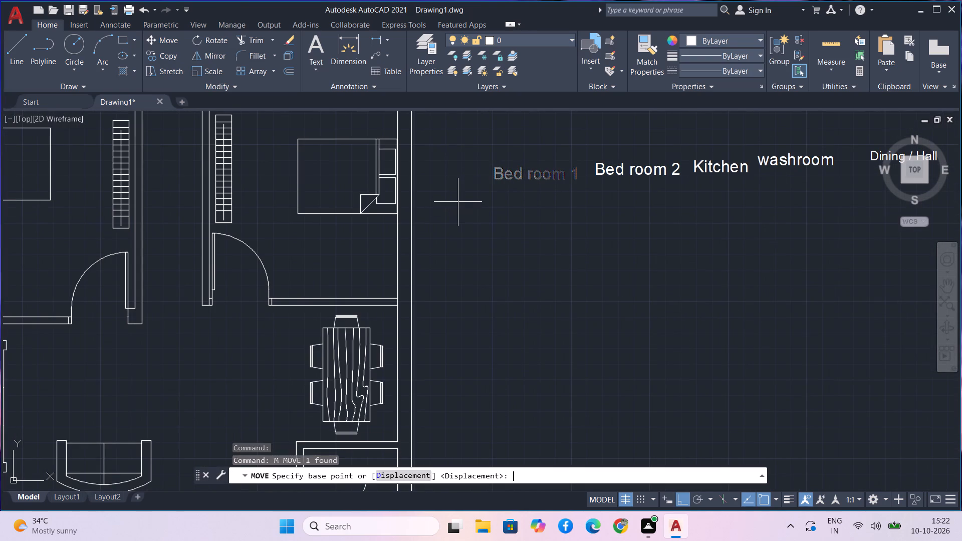
{"action": "left_click", "coordinate": [502, 178]}
{"action": "scroll", "coordinate": [423, 211], "scroll_direction": "down", "scroll_amount": 3}
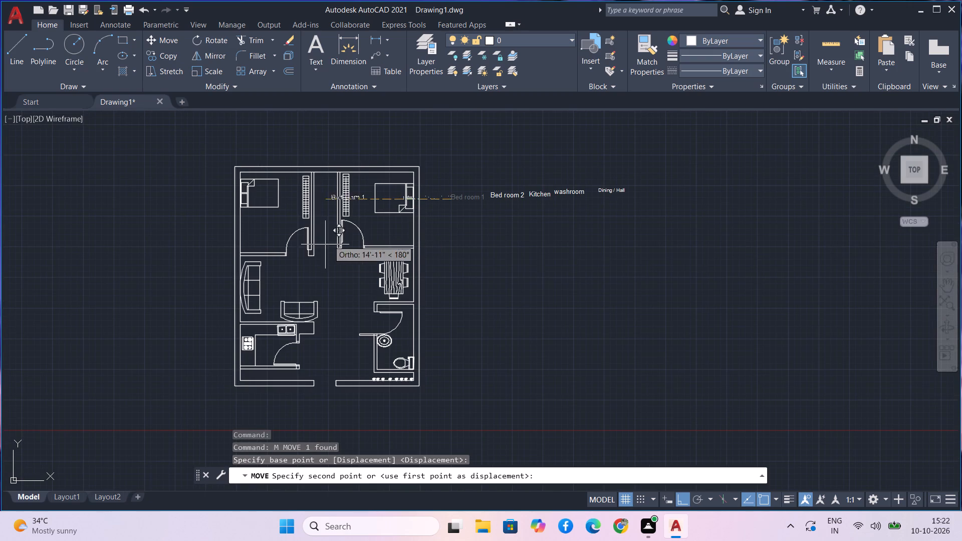
{"action": "key", "text": "F8"}
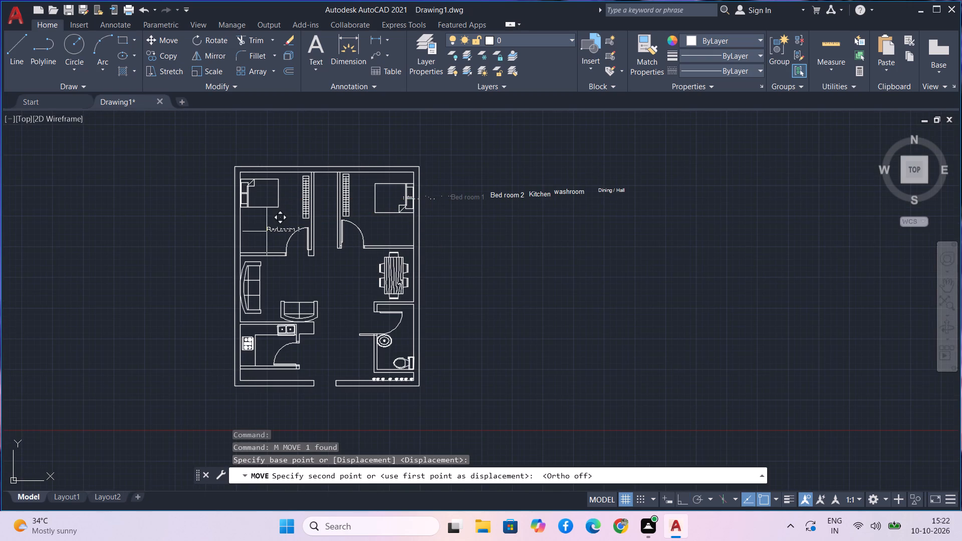
{"action": "scroll", "coordinate": [267, 231], "scroll_direction": "up", "scroll_amount": 1}
{"action": "left_click", "coordinate": [251, 211]}
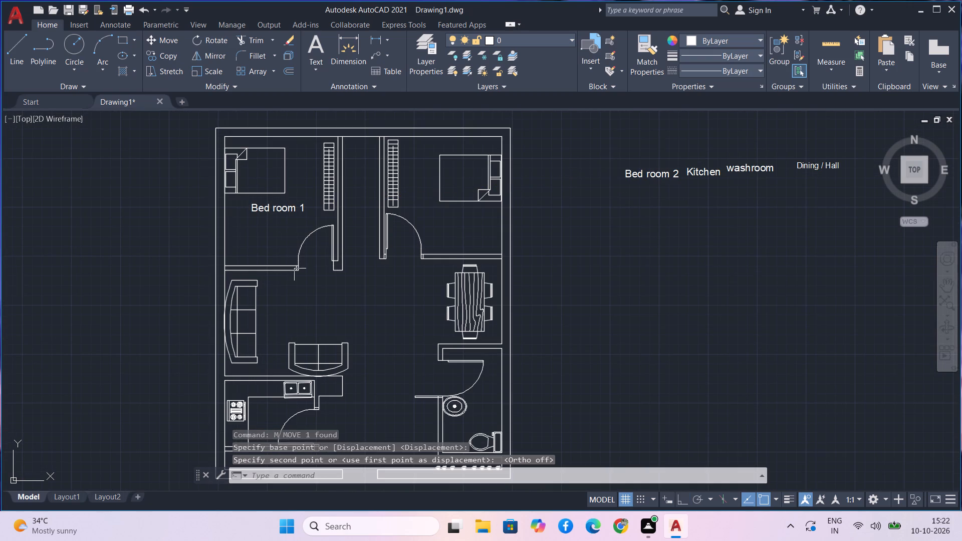
Move the "Bed room 2" label into the upper-right bedroom, just below the bed.
{"action": "left_click_drag", "start_coordinate": [676, 208], "coordinate": [668, 195]}
{"action": "left_click", "coordinate": [644, 162]}
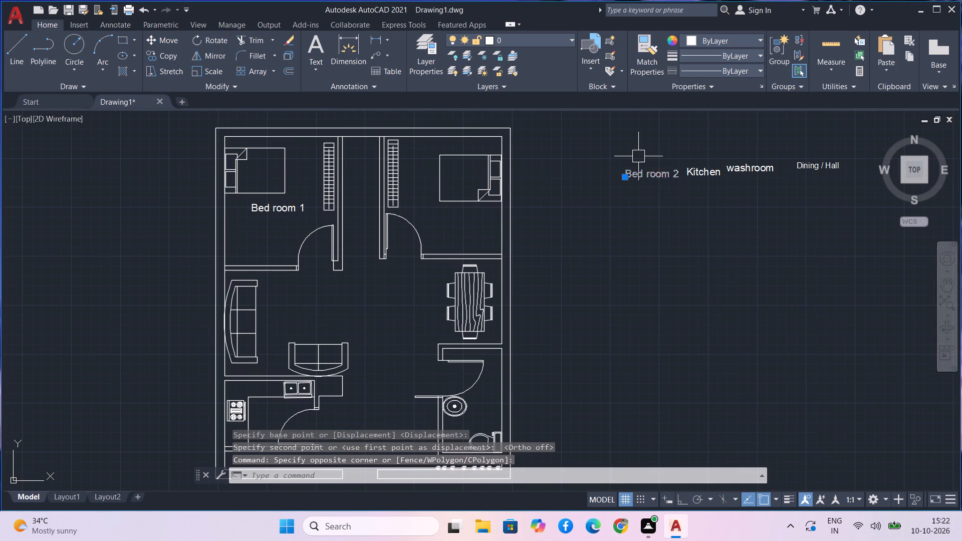
{"action": "type", "text": "m"}
{"action": "key", "text": "space"}
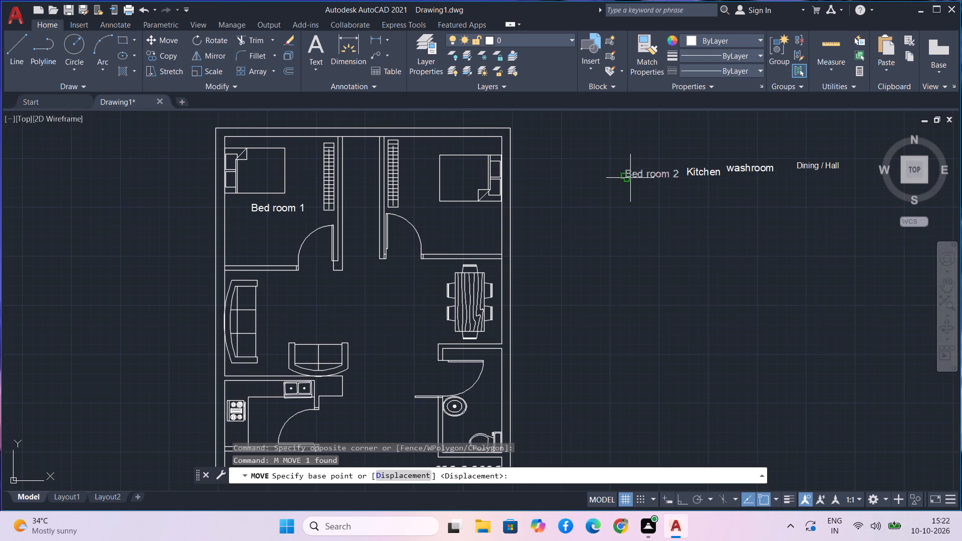
{"action": "left_click", "coordinate": [630, 178]}
{"action": "scroll", "coordinate": [439, 223], "scroll_direction": "up", "scroll_amount": 1}
{"action": "left_click", "coordinate": [439, 223]}
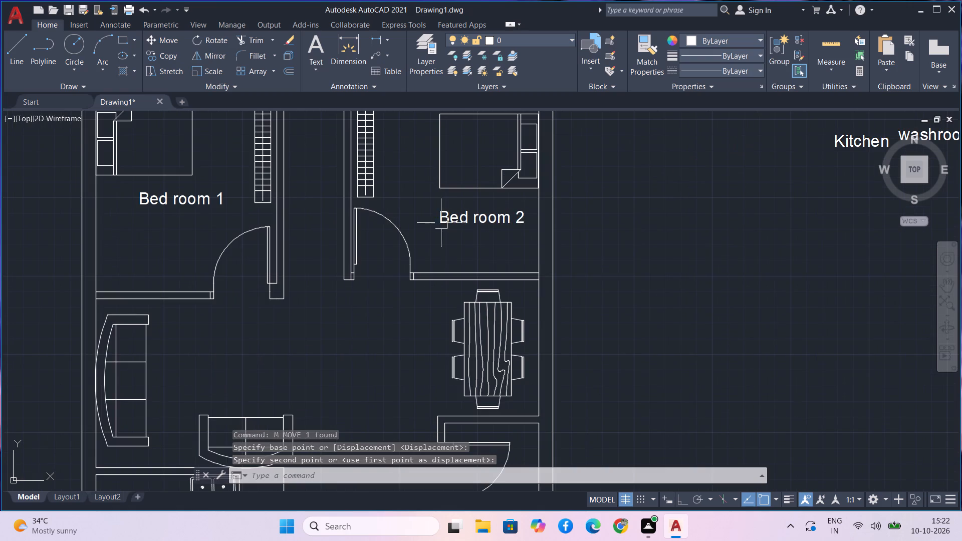
{"action": "scroll", "coordinate": [642, 189], "scroll_direction": "down", "scroll_amount": 3}
{"action": "scroll", "coordinate": [734, 191], "scroll_direction": "up", "scroll_amount": 2}
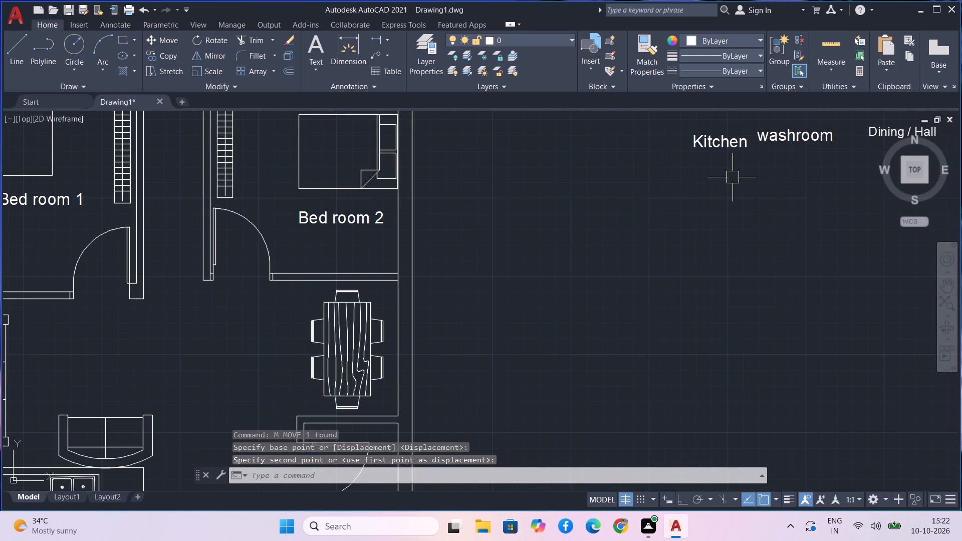
Move the "Kitchen" label into the kitchen, between the stove counter and the door swing, below the sink.
{"action": "left_click", "coordinate": [726, 163]}
{"action": "left_click", "coordinate": [709, 133]}
{"action": "type", "text": "m"}
{"action": "key", "text": "space"}
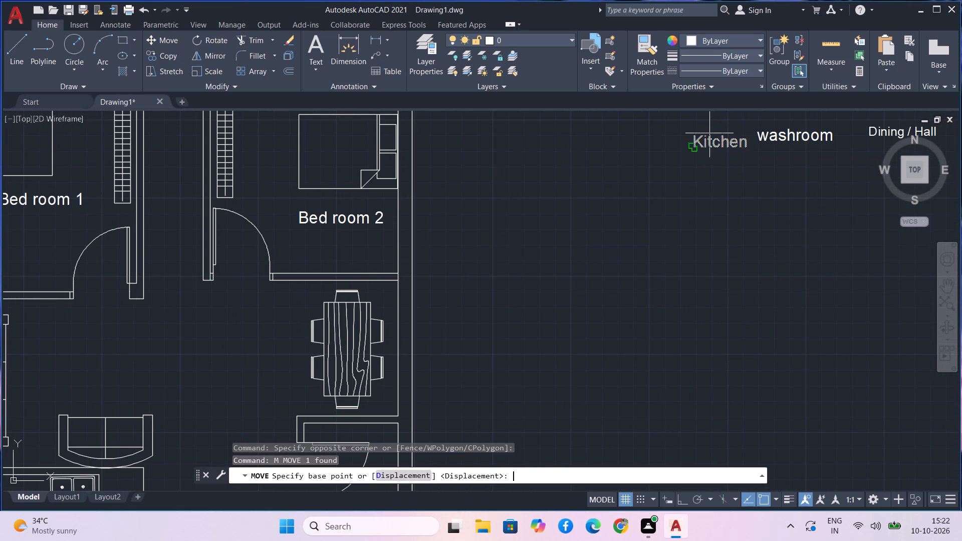
{"action": "left_click", "coordinate": [709, 134]}
{"action": "scroll", "coordinate": [301, 326], "scroll_direction": "down", "scroll_amount": 2}
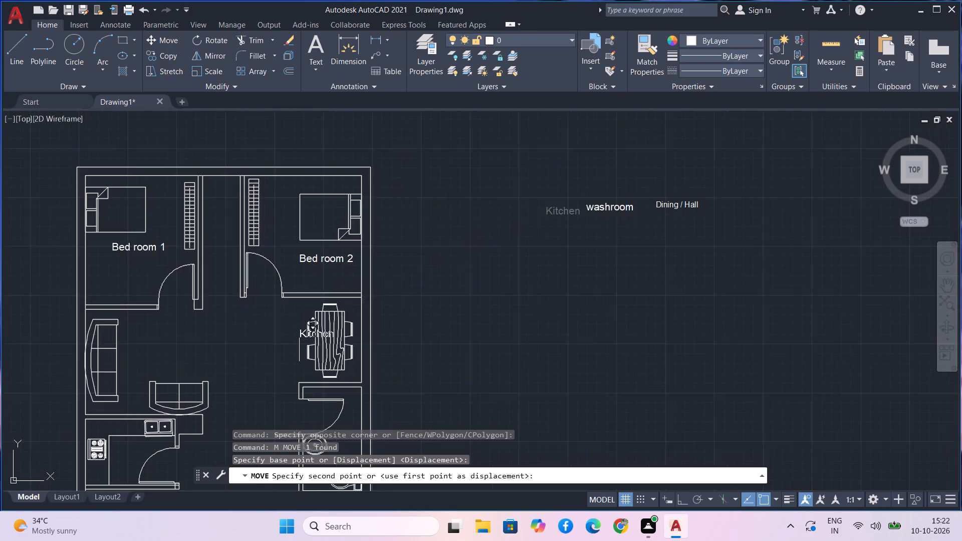
{"action": "scroll", "coordinate": [237, 381], "scroll_direction": "up", "scroll_amount": 2}
{"action": "middle_click_drag", "start_coordinate": [237, 381], "coordinate": [314, 267]}
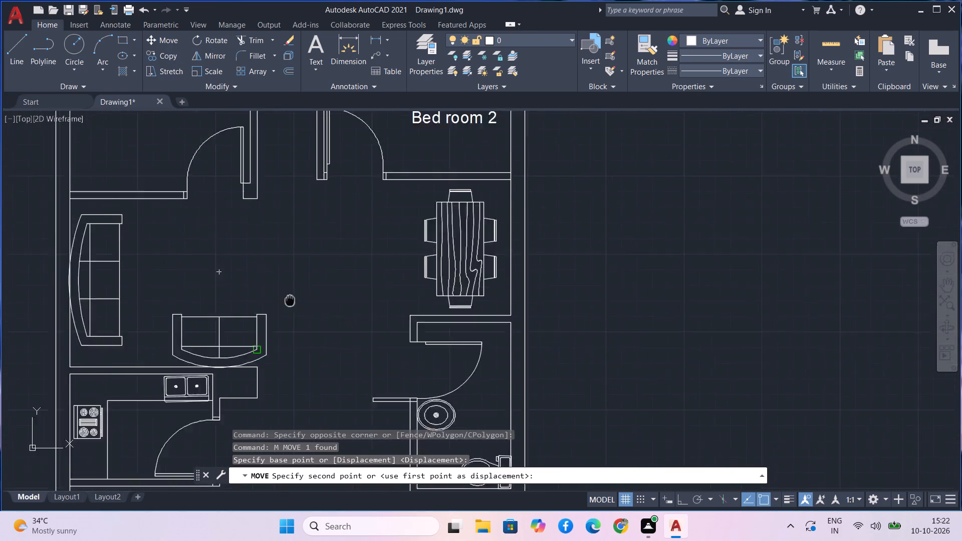
{"action": "middle_click_drag", "start_coordinate": [314, 267], "coordinate": [365, 206]}
{"action": "left_click", "coordinate": [236, 281]}
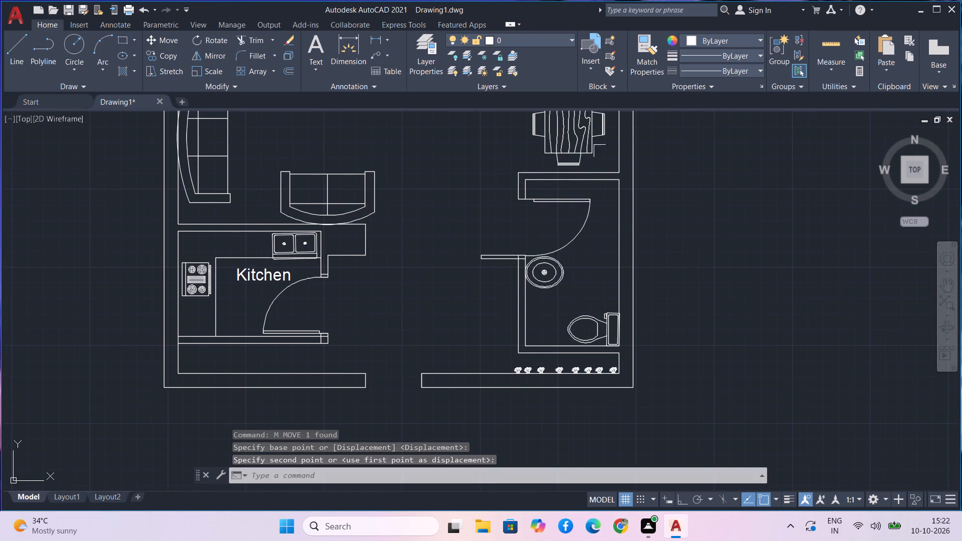
Move the "washroom" label into the washroom, between the wash basin and the toilet.
{"action": "scroll", "coordinate": [604, 151], "scroll_direction": "down", "scroll_amount": 3}
{"action": "middle_click_drag", "start_coordinate": [651, 177], "coordinate": [154, 324]}
{"action": "scroll", "coordinate": [256, 295], "scroll_direction": "down", "scroll_amount": 1}
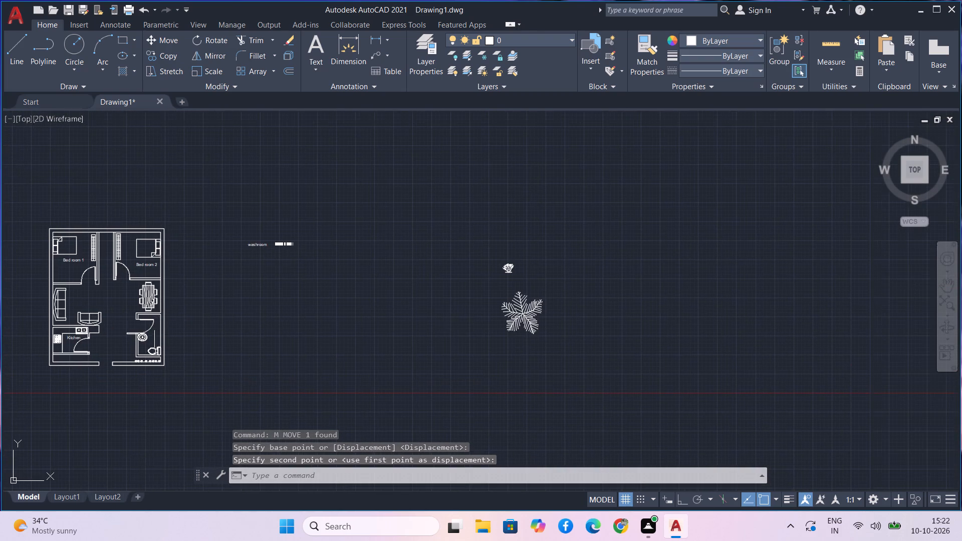
{"action": "scroll", "coordinate": [220, 259], "scroll_direction": "up", "scroll_amount": 4}
{"action": "left_click_drag", "start_coordinate": [386, 220], "coordinate": [381, 201]}
{"action": "left_click", "coordinate": [367, 167]}
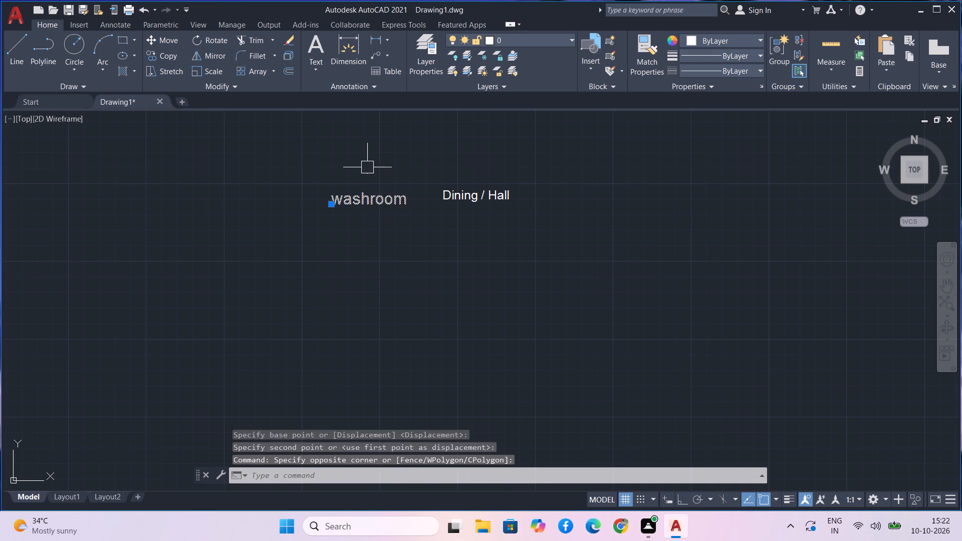
{"action": "type", "text": "m"}
{"action": "key", "text": "space"}
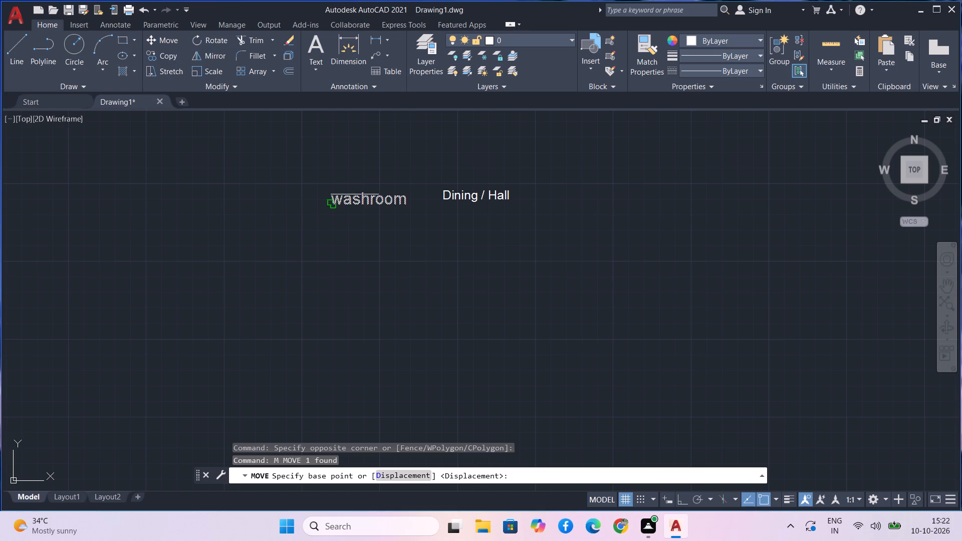
{"action": "left_click", "coordinate": [333, 203]}
{"action": "scroll", "coordinate": [238, 299], "scroll_direction": "down", "scroll_amount": 3}
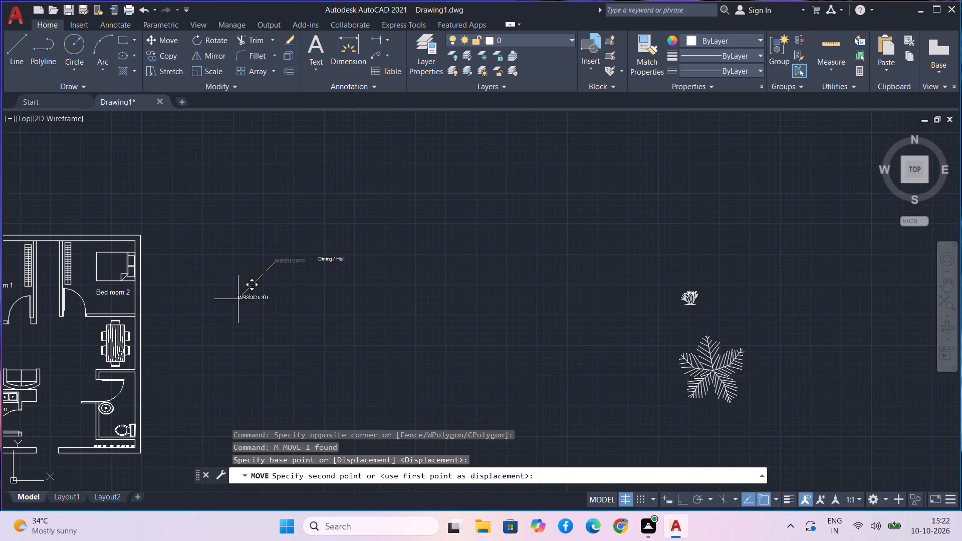
{"action": "middle_click_drag", "start_coordinate": [238, 299], "coordinate": [425, 227]}
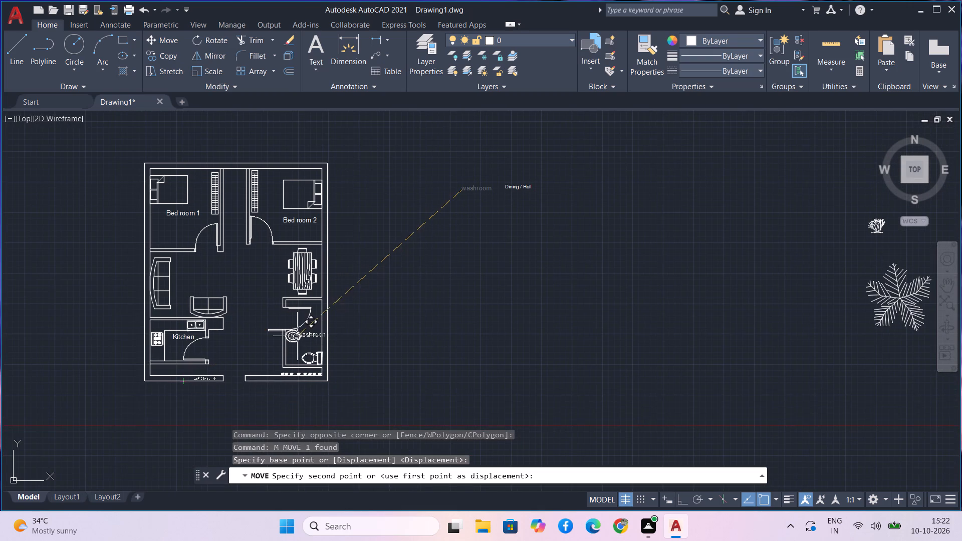
{"action": "scroll", "coordinate": [297, 336], "scroll_direction": "up", "scroll_amount": 6}
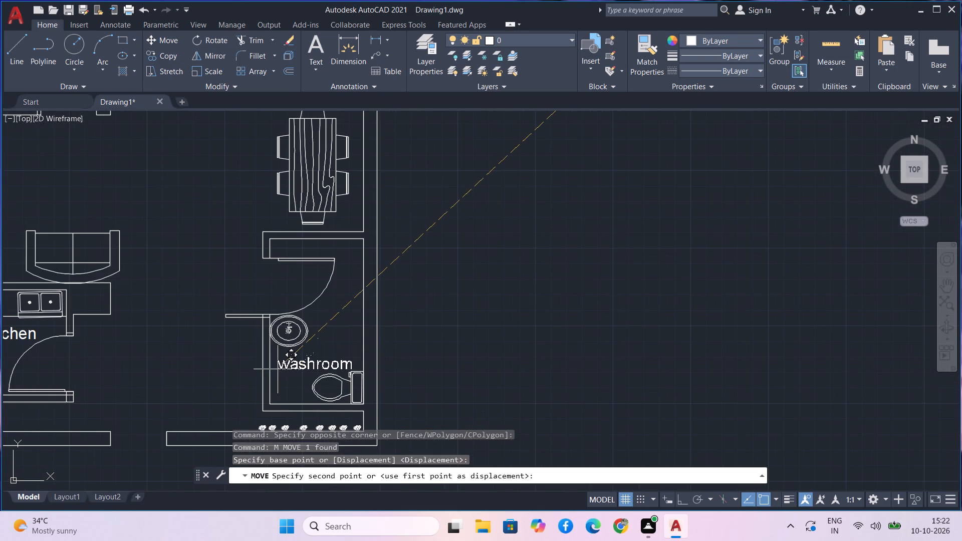
{"action": "left_click", "coordinate": [277, 370]}
Move the "Dining / Hall" label into the open hall area, between the sofas and the dining table.
{"action": "scroll", "coordinate": [303, 349], "scroll_direction": "down", "scroll_amount": 1}
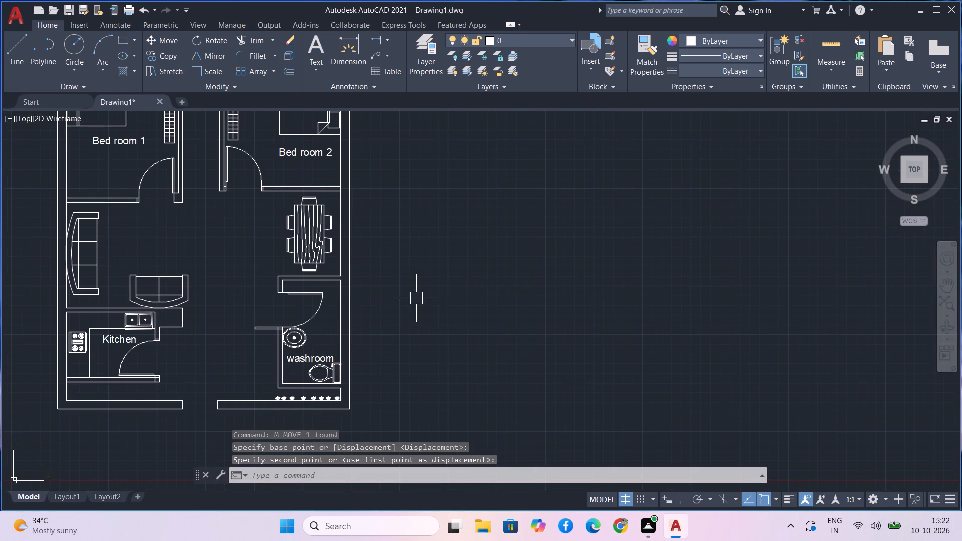
{"action": "middle_click_drag", "start_coordinate": [416, 298], "coordinate": [274, 410]}
{"action": "left_click_drag", "start_coordinate": [484, 296], "coordinate": [488, 279]}
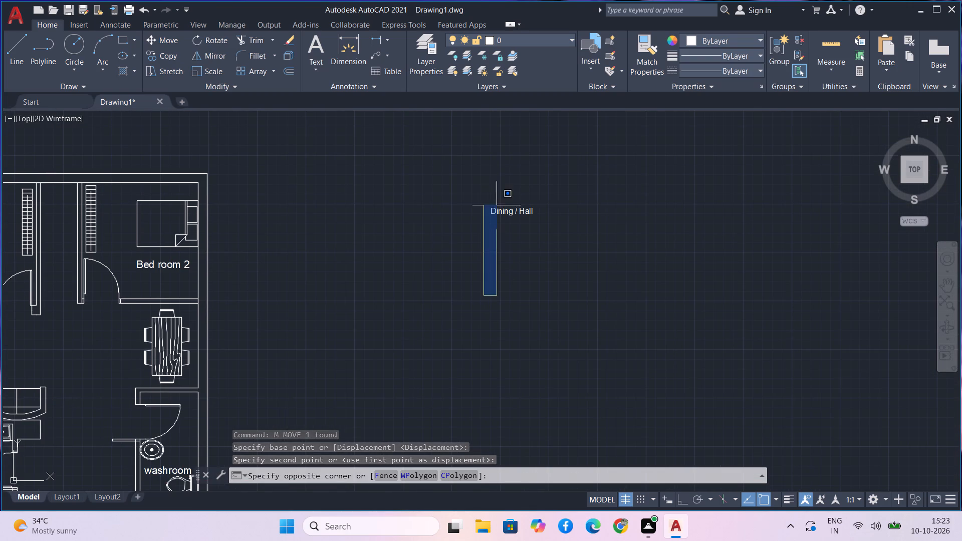
{"action": "left_click", "coordinate": [505, 206]}
{"action": "left_click", "coordinate": [525, 226]}
{"action": "left_click", "coordinate": [504, 201]}
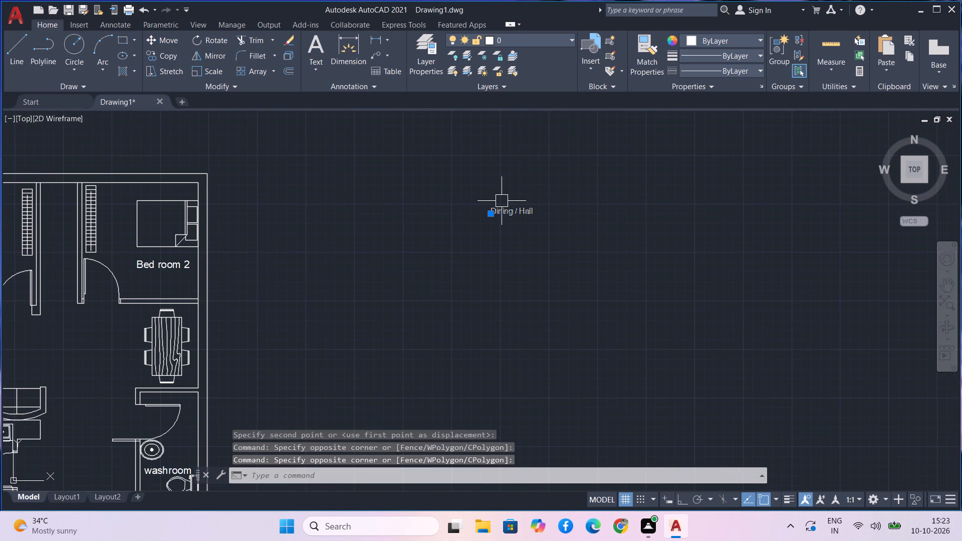
{"action": "type", "text": "m"}
{"action": "key", "text": "space"}
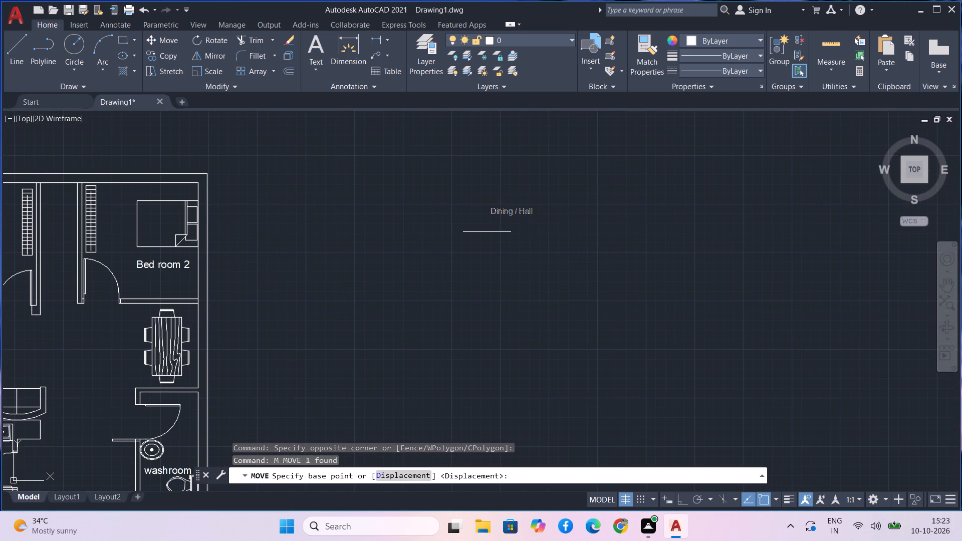
{"action": "scroll", "coordinate": [487, 223], "scroll_direction": "up", "scroll_amount": 3}
{"action": "left_click", "coordinate": [507, 186]}
{"action": "scroll", "coordinate": [440, 223], "scroll_direction": "down", "scroll_amount": 4}
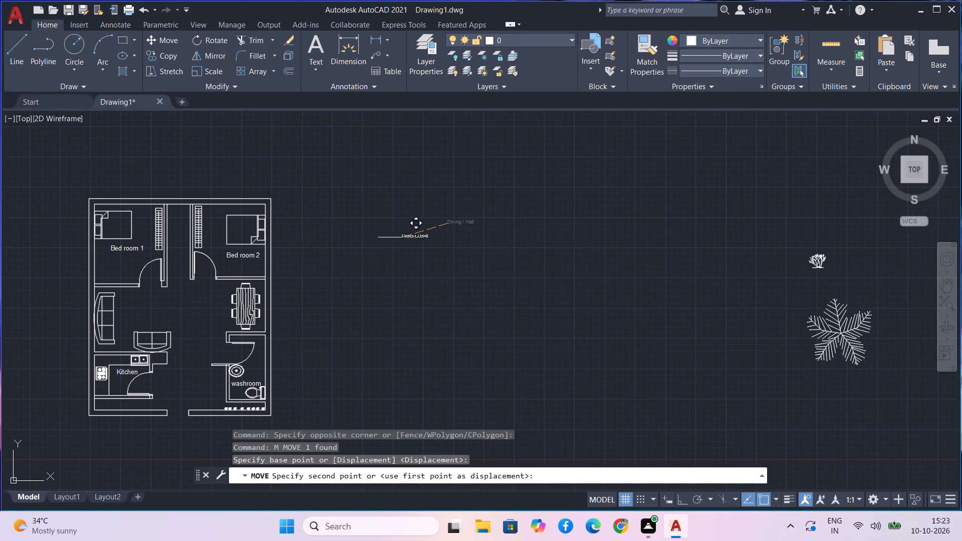
{"action": "left_click", "coordinate": [184, 313]}
Delete the spare shrub and large tree blocks lying outside the house plan.
{"action": "scroll", "coordinate": [218, 292], "scroll_direction": "down", "scroll_amount": 4}
{"action": "scroll", "coordinate": [179, 297], "scroll_direction": "up", "scroll_amount": 2}
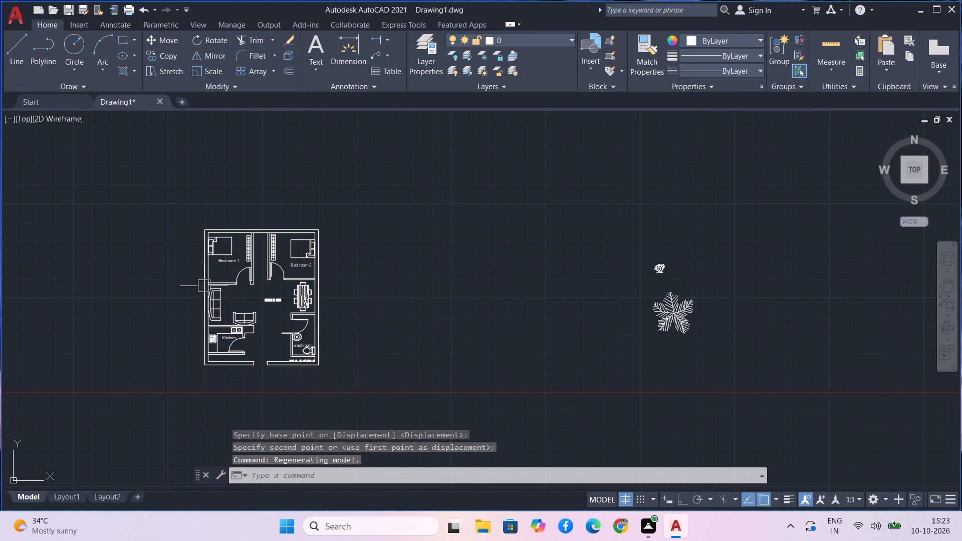
{"action": "left_click_drag", "start_coordinate": [682, 356], "coordinate": [682, 351]}
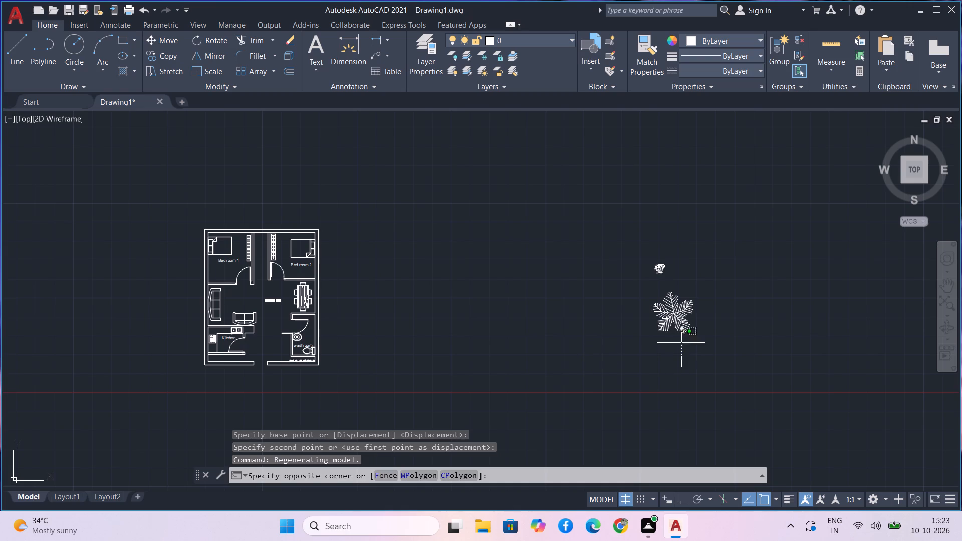
{"action": "left_click", "coordinate": [669, 249]}
{"action": "left_click", "coordinate": [726, 344]}
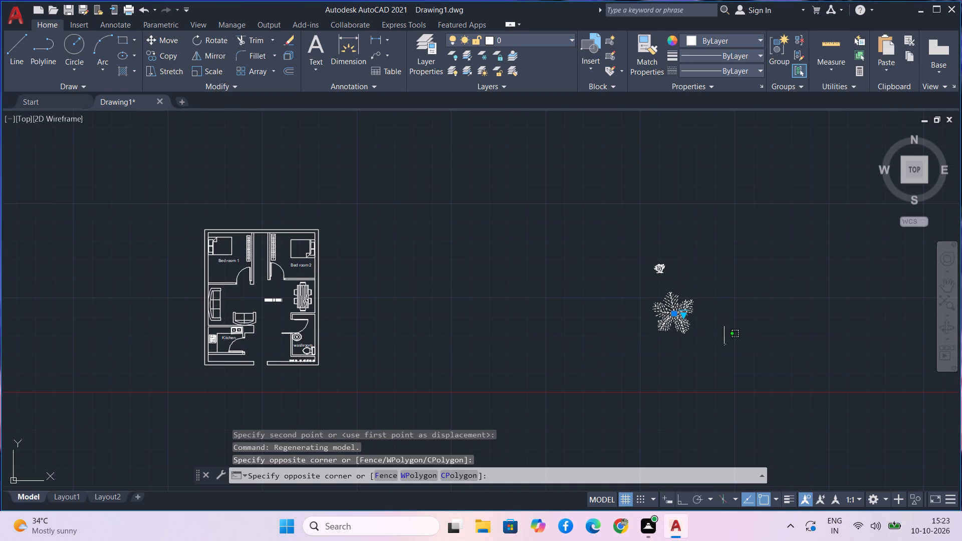
{"action": "left_click", "coordinate": [612, 233]}
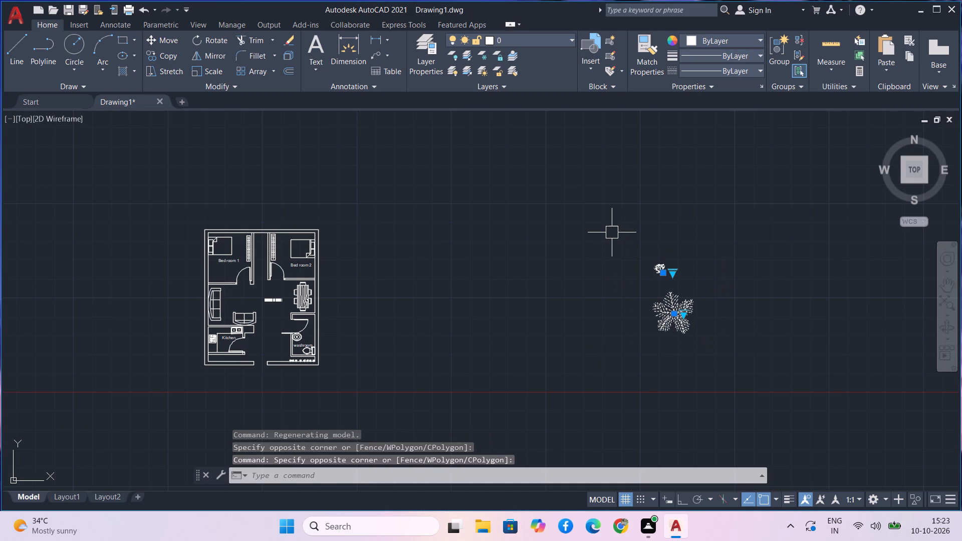
{"action": "key", "text": "Delete"}
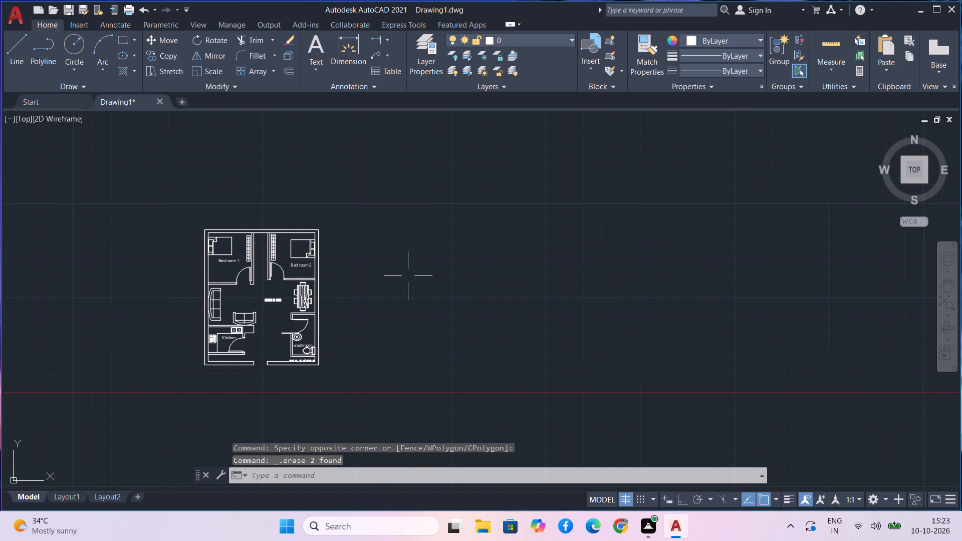
Examine the whole floor plan, checking the room labels, furniture, fixtures and the passage between the bedrooms.
{"action": "scroll", "coordinate": [276, 332], "scroll_direction": "up", "scroll_amount": 2}
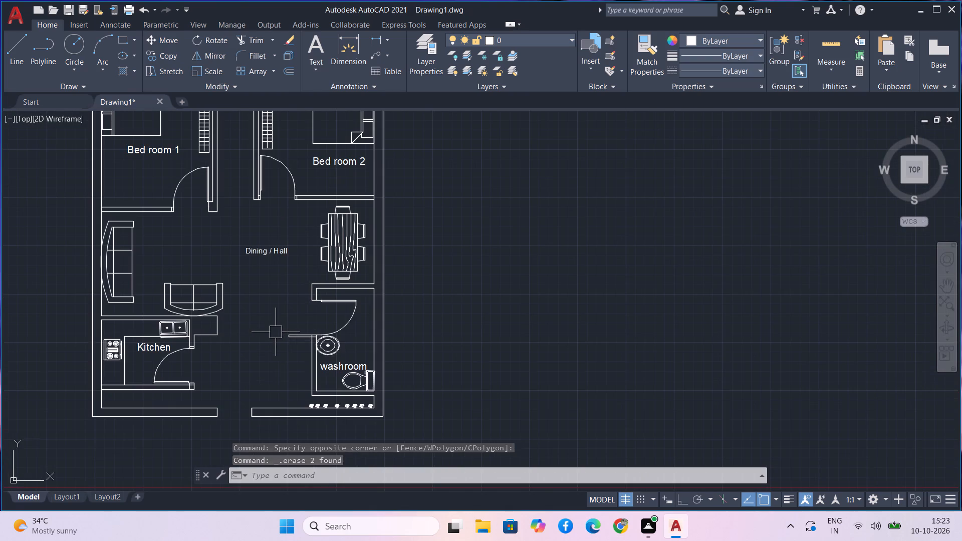
{"action": "middle_click_drag", "start_coordinate": [276, 332], "coordinate": [474, 362]}
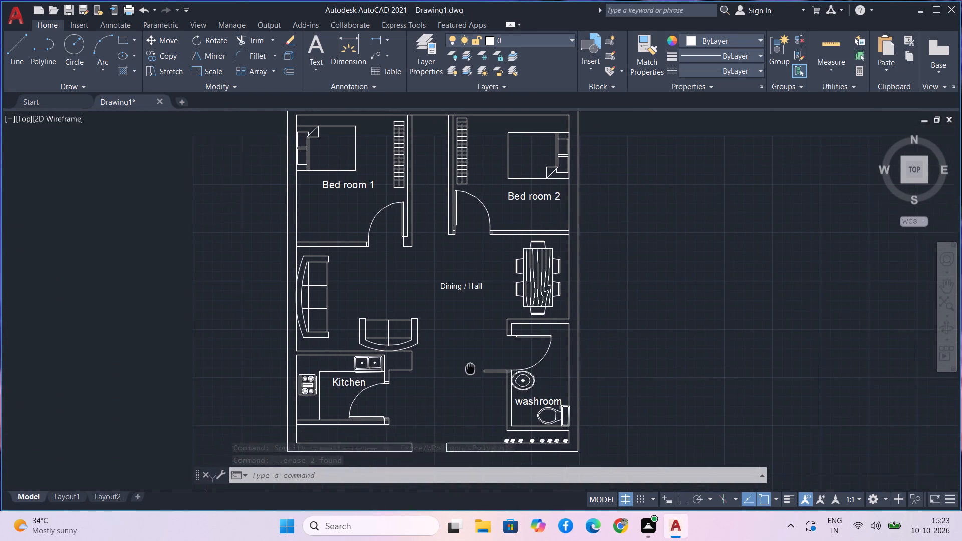
{"action": "middle_click_drag", "start_coordinate": [474, 362], "coordinate": [479, 395]}
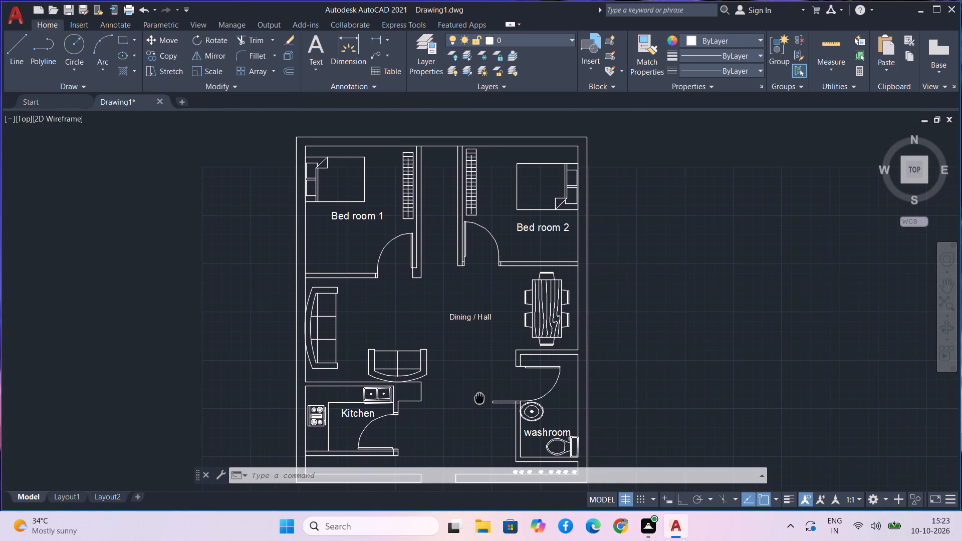
{"action": "middle_click_drag", "start_coordinate": [479, 395], "coordinate": [474, 390]}
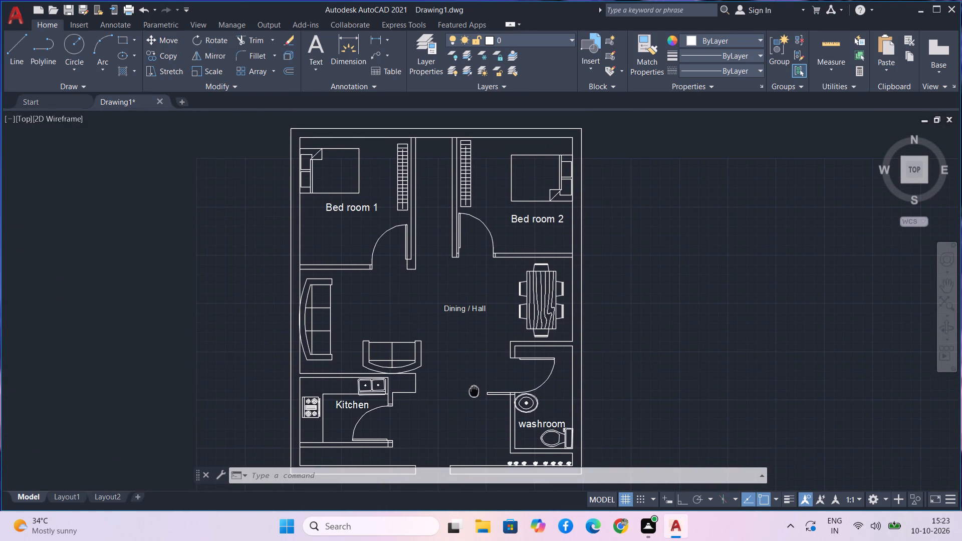
{"action": "middle_click_drag", "start_coordinate": [474, 390], "coordinate": [474, 384]}
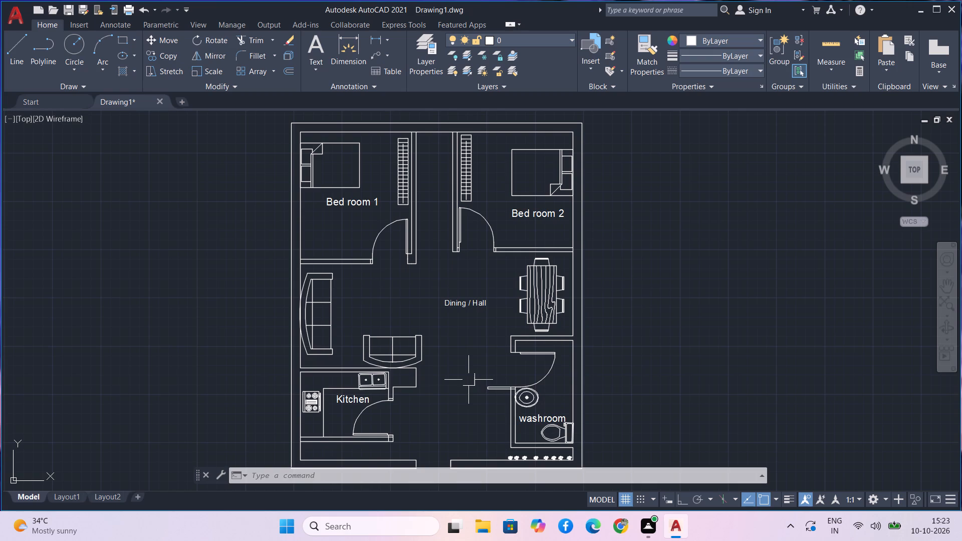
{"action": "scroll", "coordinate": [460, 379], "scroll_direction": "down", "scroll_amount": 1}
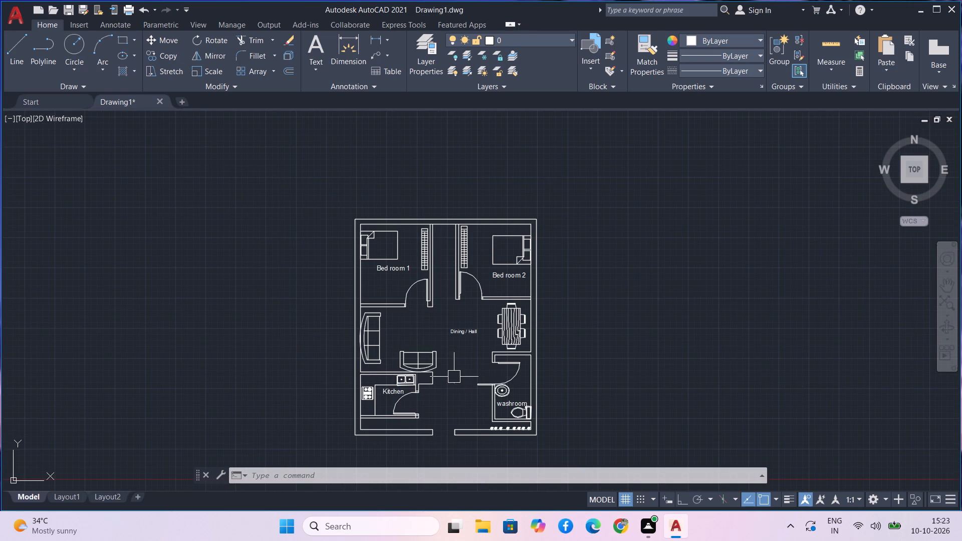
{"action": "scroll", "coordinate": [457, 245], "scroll_direction": "up", "scroll_amount": 1}
{"action": "middle_click_drag", "start_coordinate": [439, 303], "coordinate": [440, 284]}
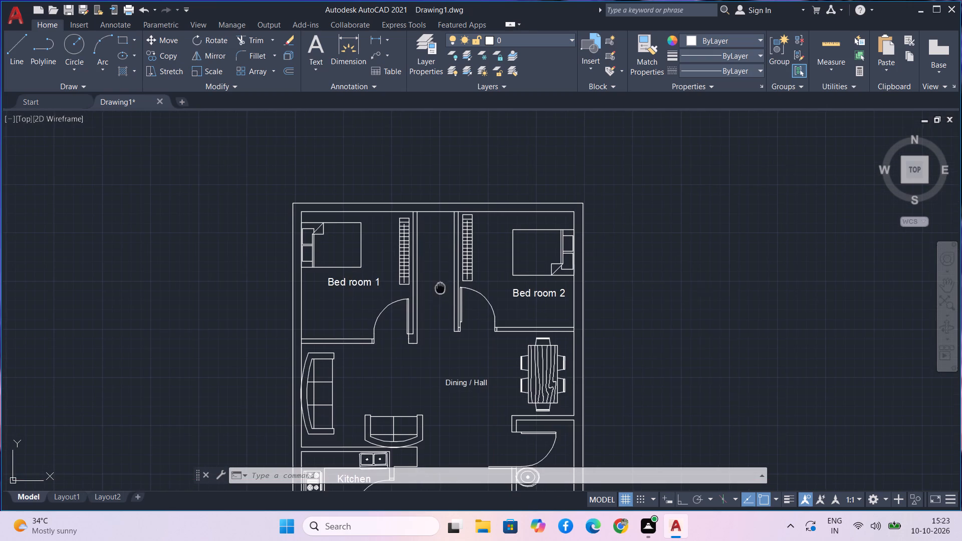
{"action": "middle_click_drag", "start_coordinate": [440, 284], "coordinate": [468, 214]}
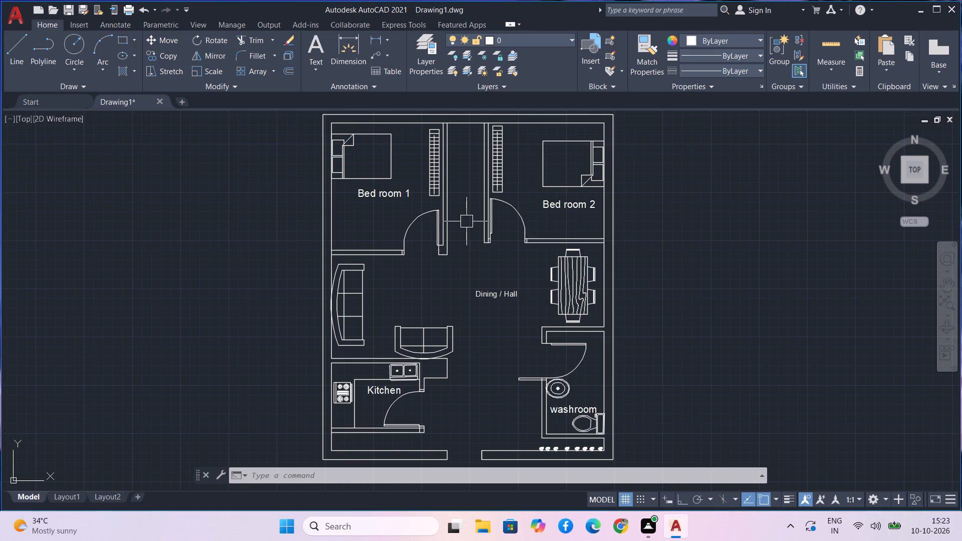
{"action": "scroll", "coordinate": [466, 221], "scroll_direction": "up", "scroll_amount": 1}
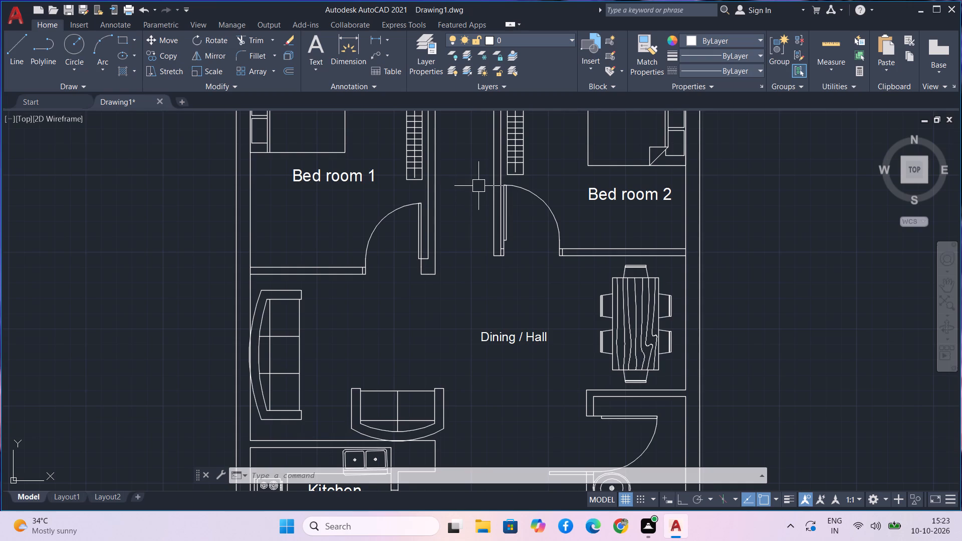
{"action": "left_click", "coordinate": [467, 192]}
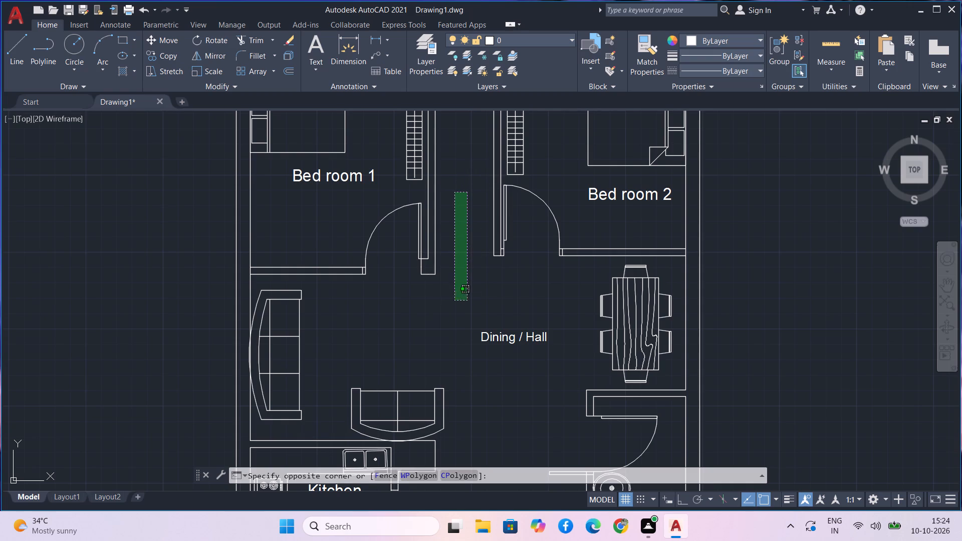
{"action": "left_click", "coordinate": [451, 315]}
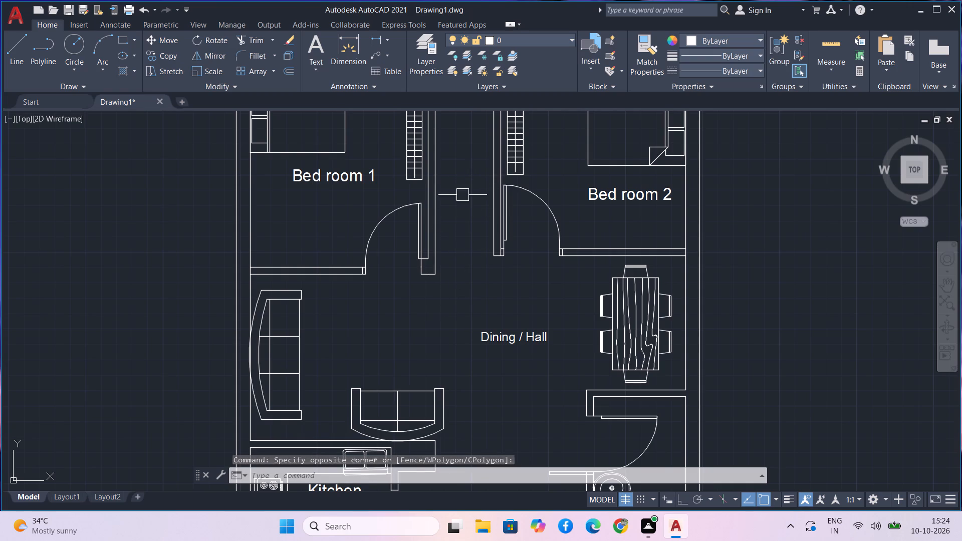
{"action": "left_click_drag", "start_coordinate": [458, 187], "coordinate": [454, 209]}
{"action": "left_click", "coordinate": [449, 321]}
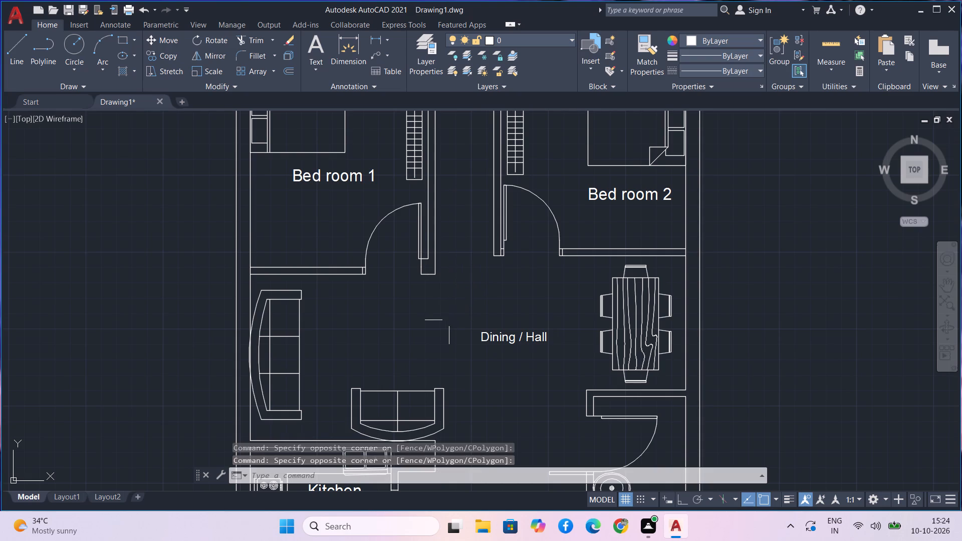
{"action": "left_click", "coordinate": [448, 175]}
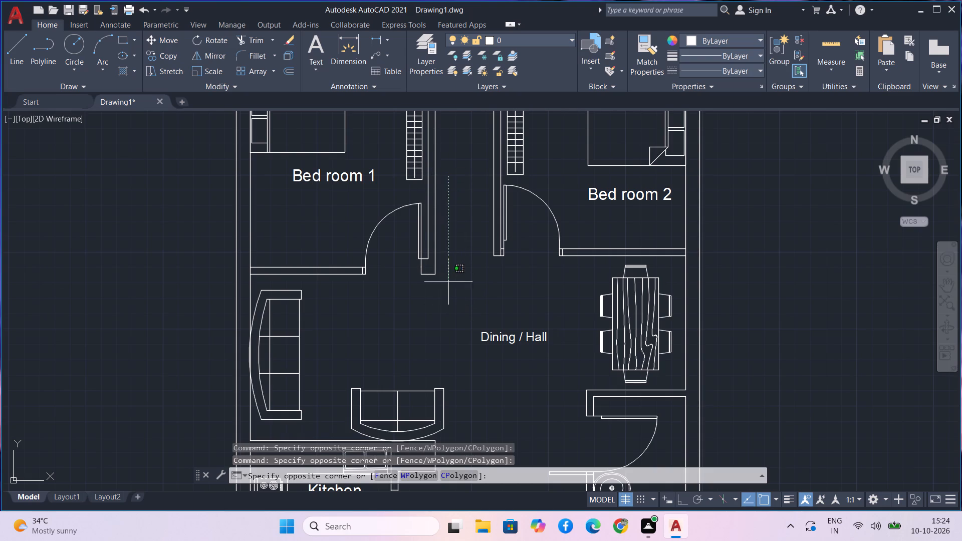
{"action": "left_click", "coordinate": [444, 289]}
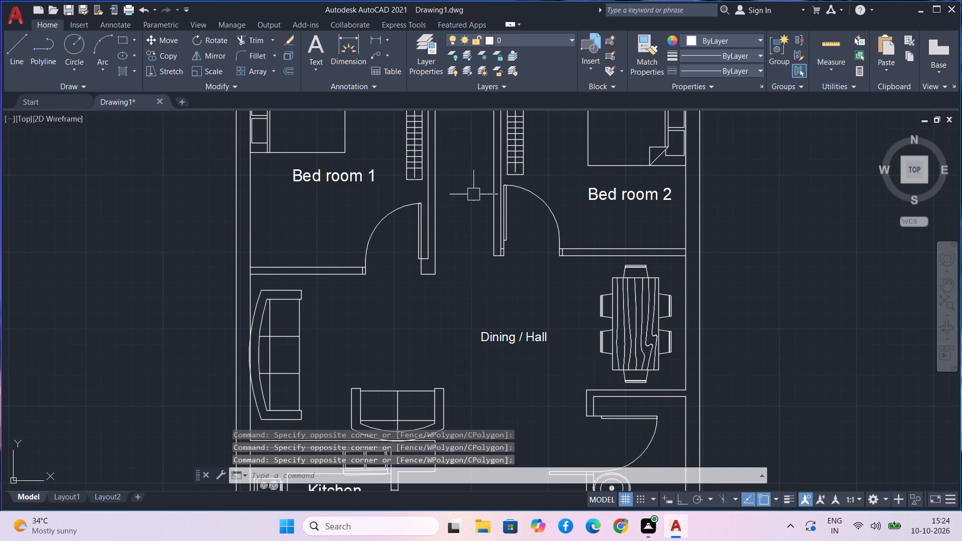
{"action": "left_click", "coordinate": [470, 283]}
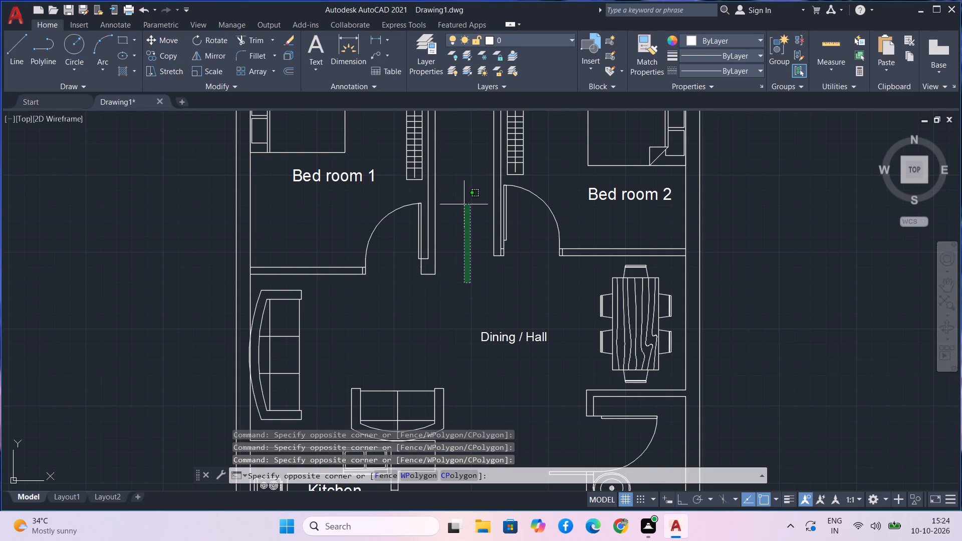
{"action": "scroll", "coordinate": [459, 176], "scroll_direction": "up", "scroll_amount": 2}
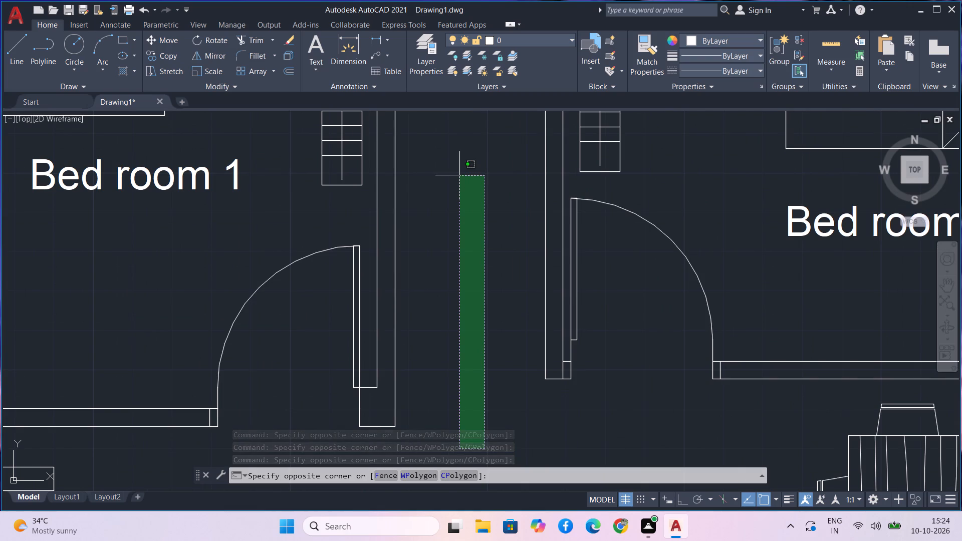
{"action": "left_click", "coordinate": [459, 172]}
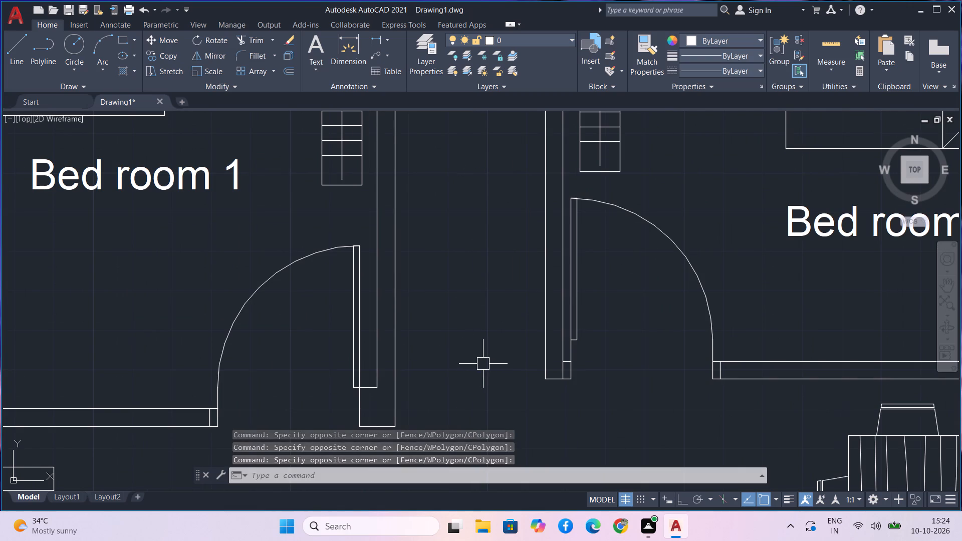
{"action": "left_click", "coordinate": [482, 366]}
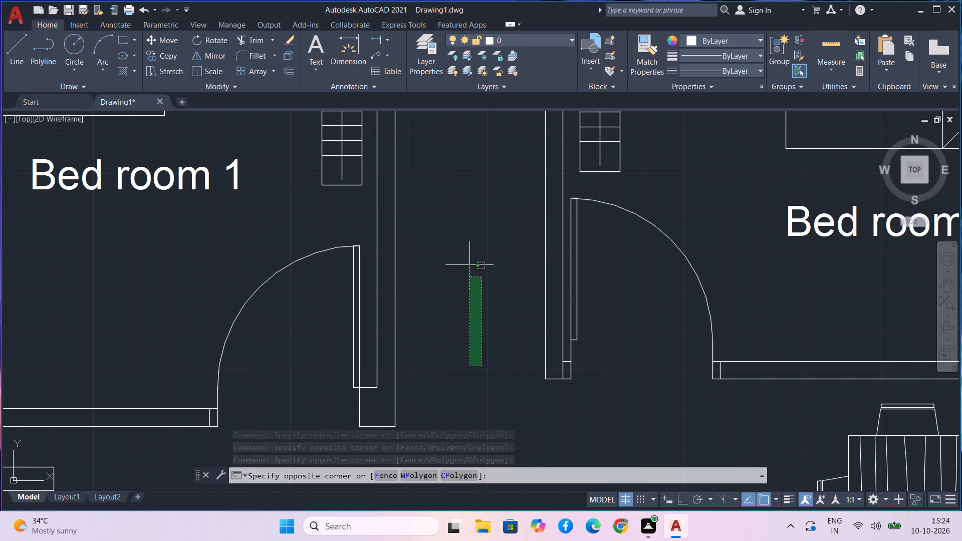
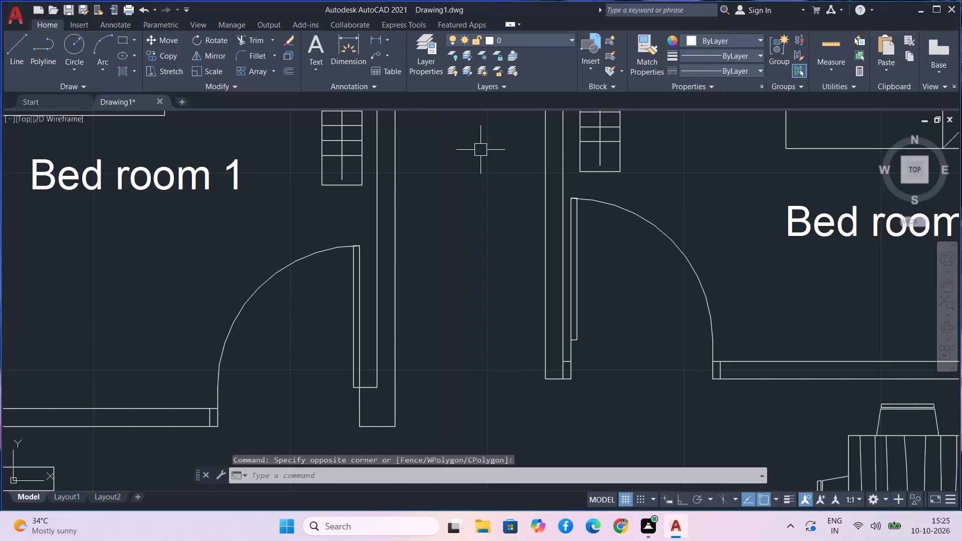
Start a hatch with the Solid fill type and hatch colour set to index colour 250.
{"action": "scroll", "coordinate": [468, 179], "scroll_direction": "down", "scroll_amount": 3}
{"action": "middle_click_drag", "start_coordinate": [464, 192], "coordinate": [450, 281]}
{"action": "middle_click_drag", "start_coordinate": [400, 364], "coordinate": [391, 352]}
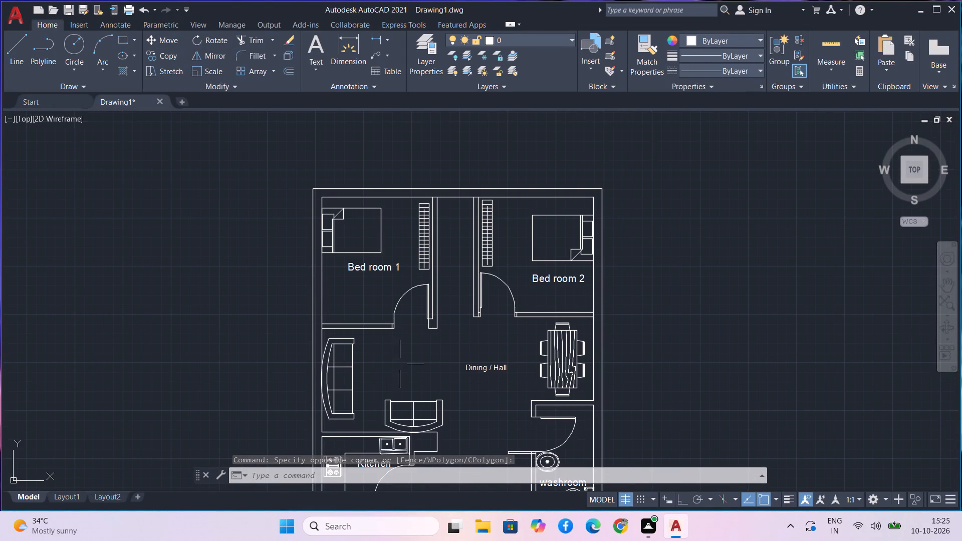
{"action": "middle_click_drag", "start_coordinate": [391, 352], "coordinate": [374, 315]}
{"action": "type", "text": "h"}
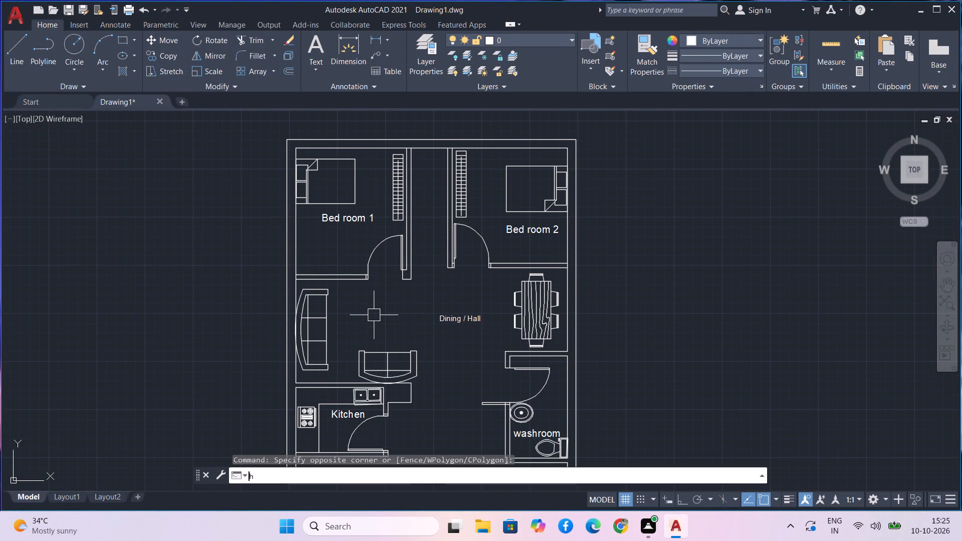
{"action": "key", "text": "space"}
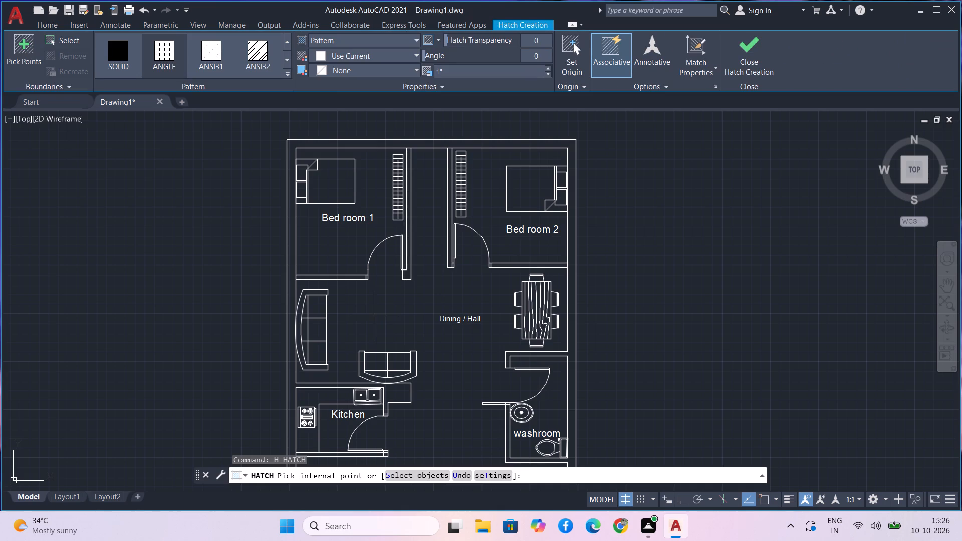
{"action": "left_click", "coordinate": [405, 37]}
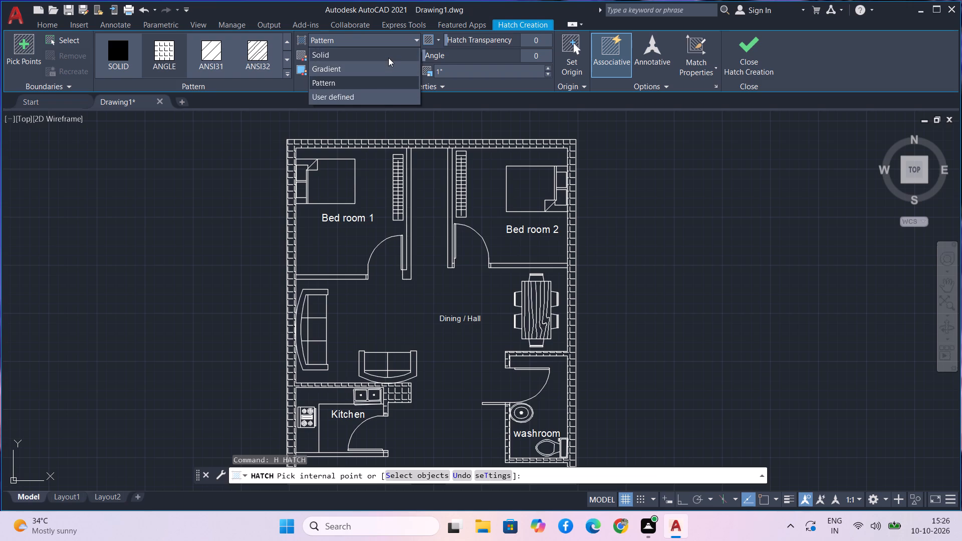
{"action": "left_click", "coordinate": [388, 58]}
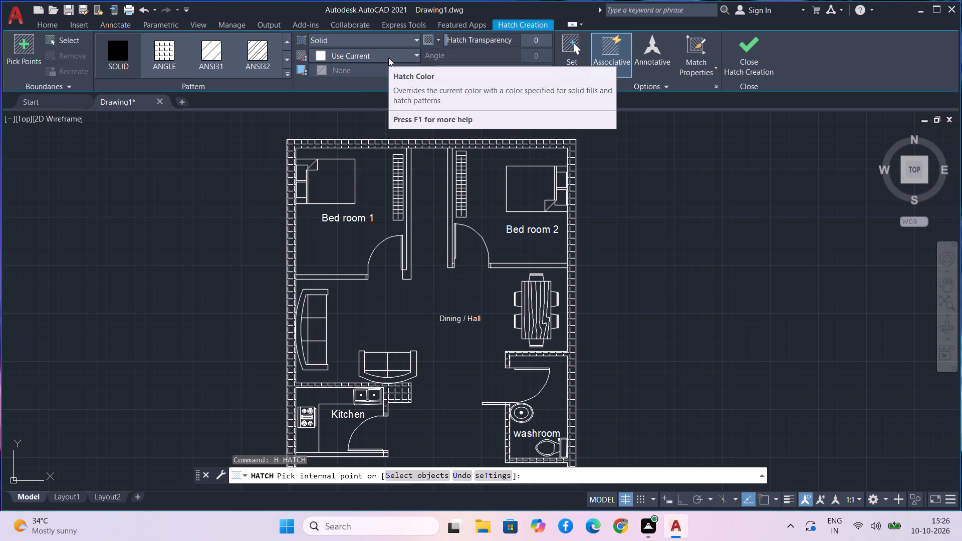
{"action": "left_click", "coordinate": [386, 59]}
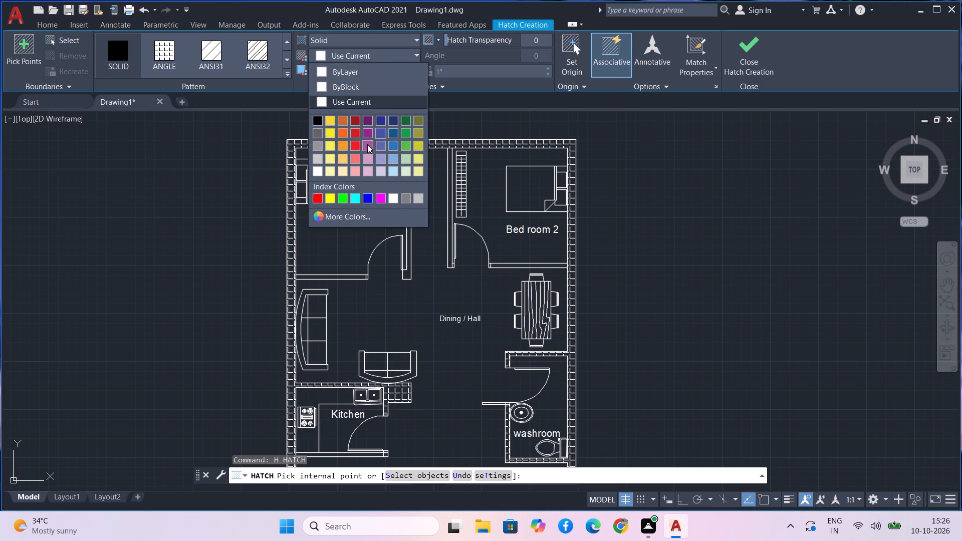
{"action": "left_click", "coordinate": [554, 107]}
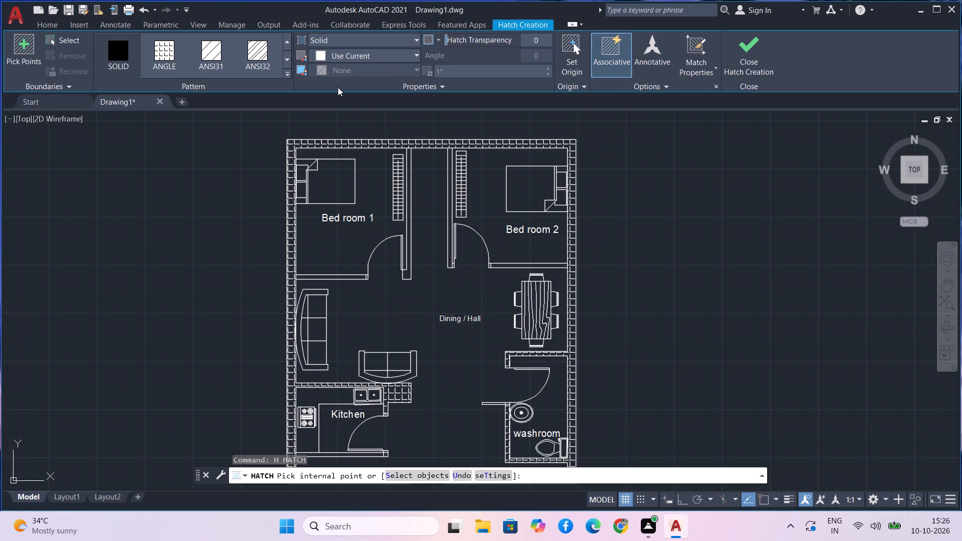
{"action": "key", "text": "ctrl+z"}
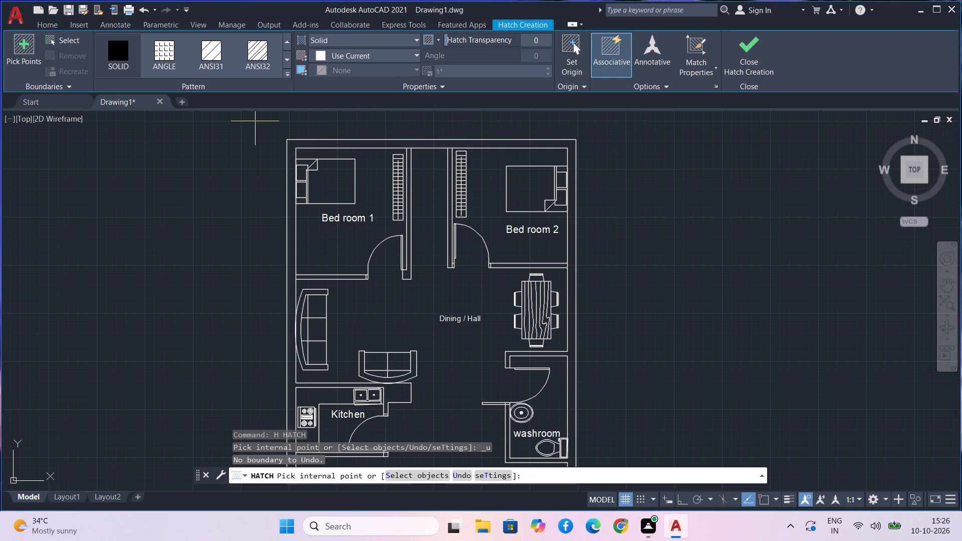
{"action": "left_click", "coordinate": [363, 51]}
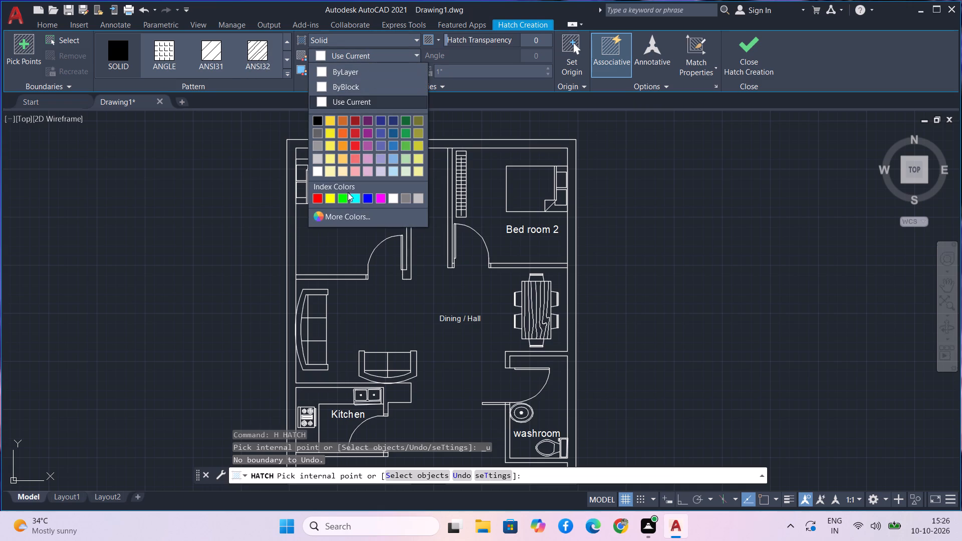
{"action": "left_click", "coordinate": [335, 219]}
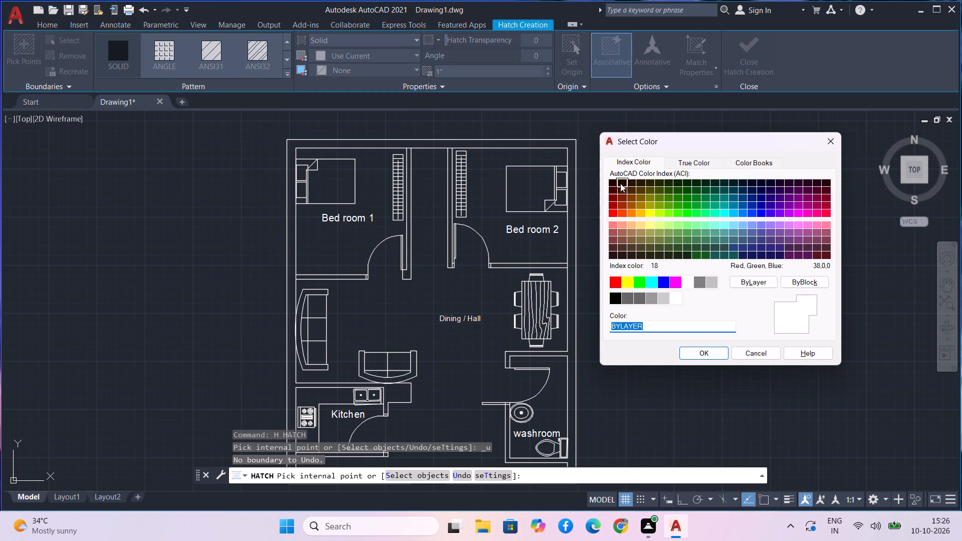
{"action": "left_click", "coordinate": [618, 300]}
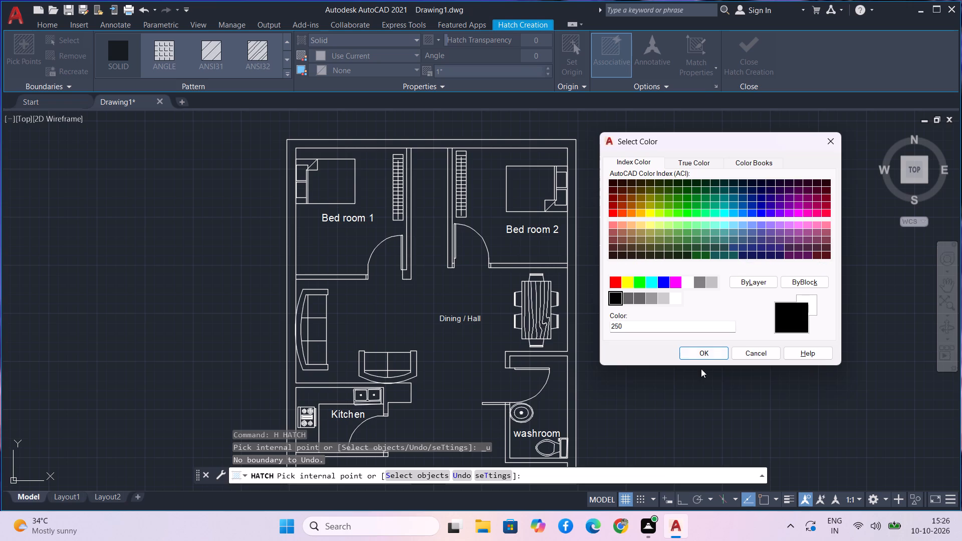
{"action": "left_click", "coordinate": [707, 360]}
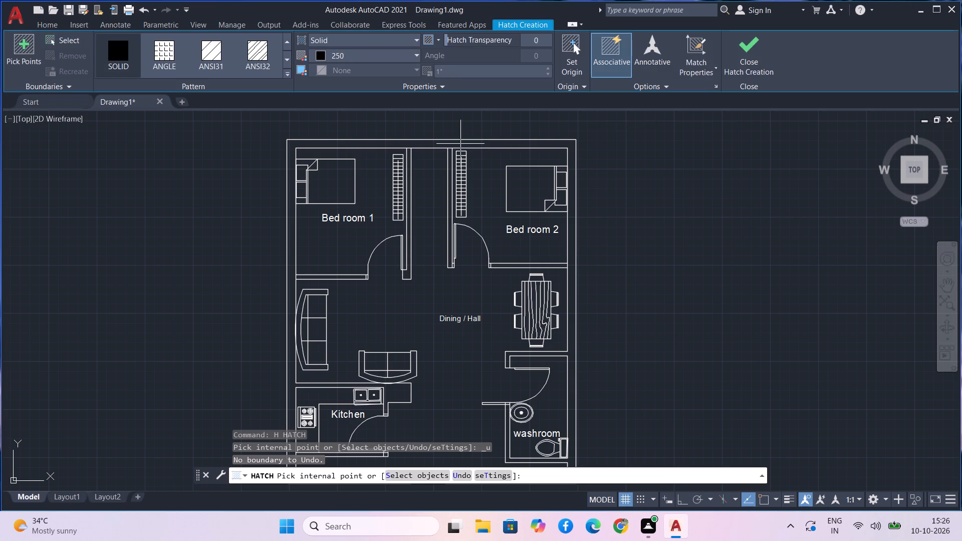
Fill the house's outer walls and the kitchen and washroom walls joined to them with the solid hatch.
{"action": "middle_click_drag", "start_coordinate": [461, 146], "coordinate": [475, 139]}
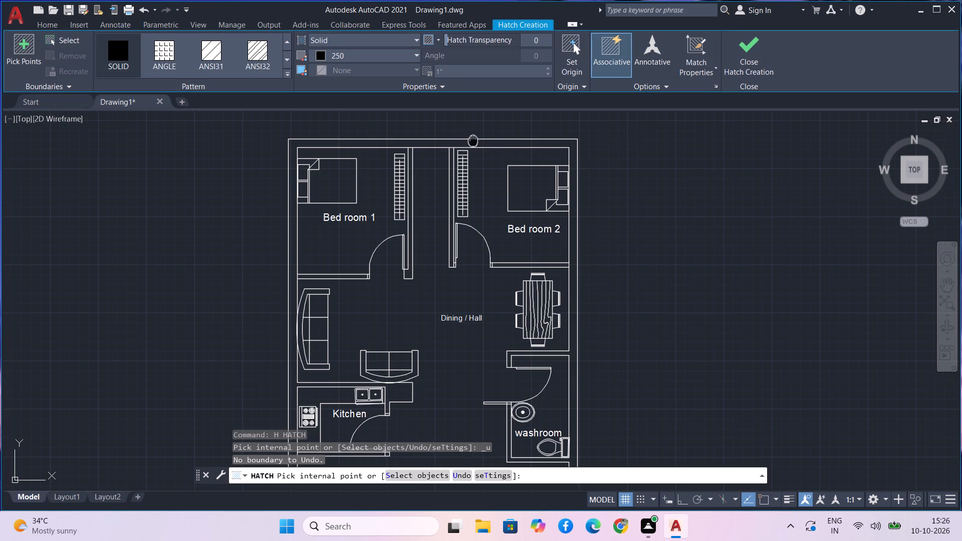
{"action": "middle_click_drag", "start_coordinate": [475, 139], "coordinate": [592, 117]}
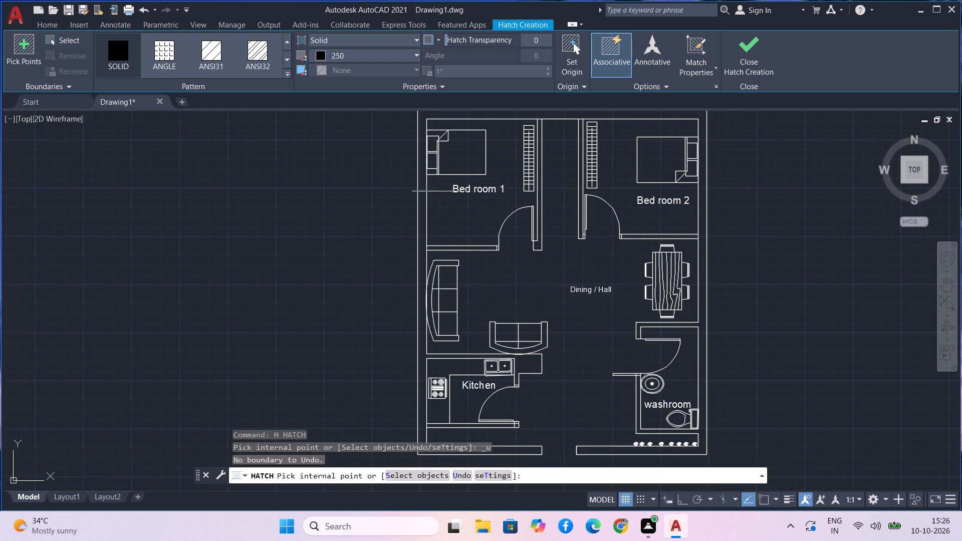
{"action": "scroll", "coordinate": [430, 195], "scroll_direction": "up", "scroll_amount": 2}
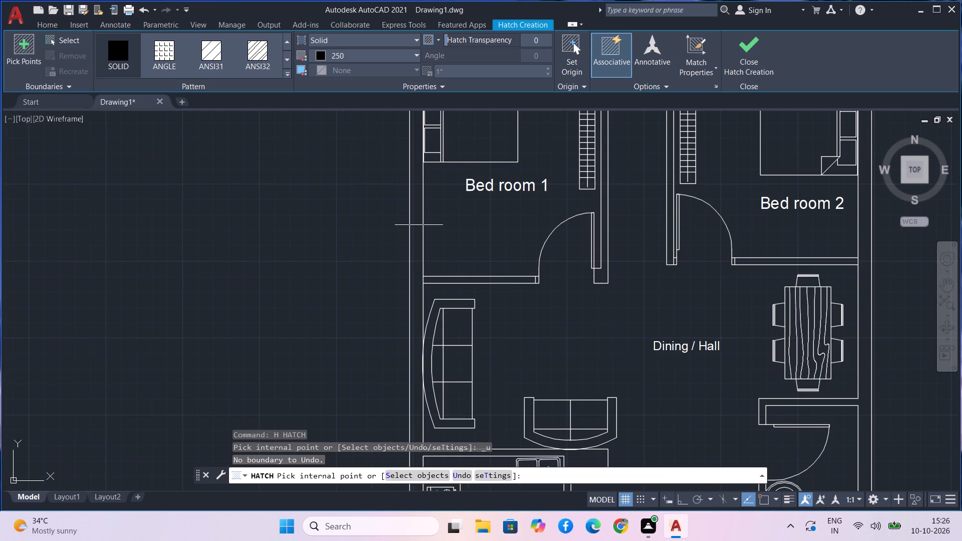
{"action": "left_click", "coordinate": [416, 229]}
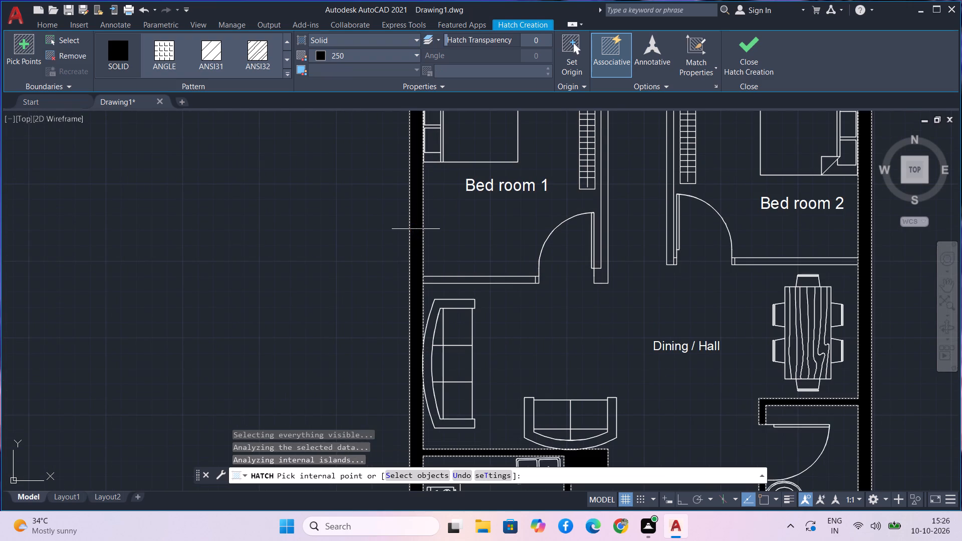
Fill the walls separating Bed room 2 and Bed room 1 from the Dining / Hall area with the solid hatch.
{"action": "scroll", "coordinate": [416, 229], "scroll_direction": "down", "scroll_amount": 3}
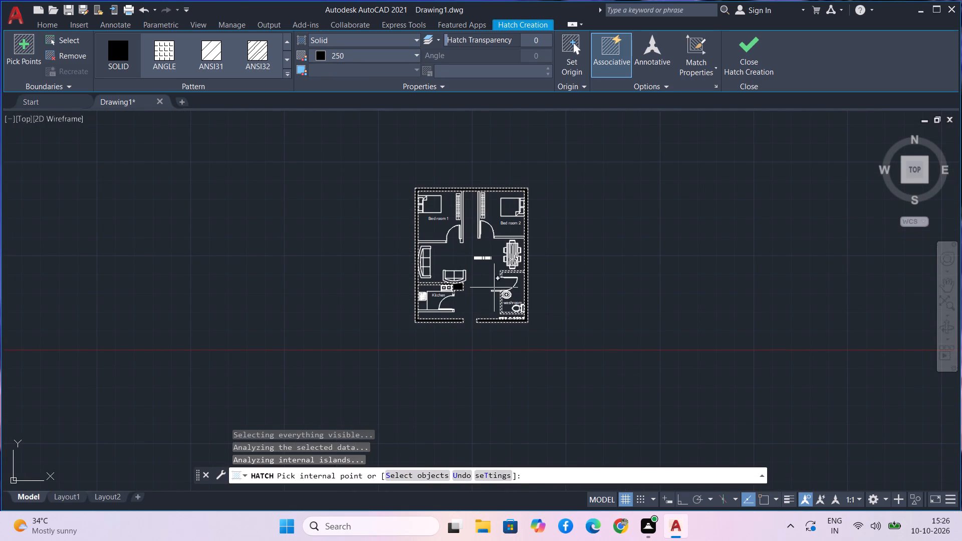
{"action": "scroll", "coordinate": [494, 288], "scroll_direction": "up", "scroll_amount": 2}
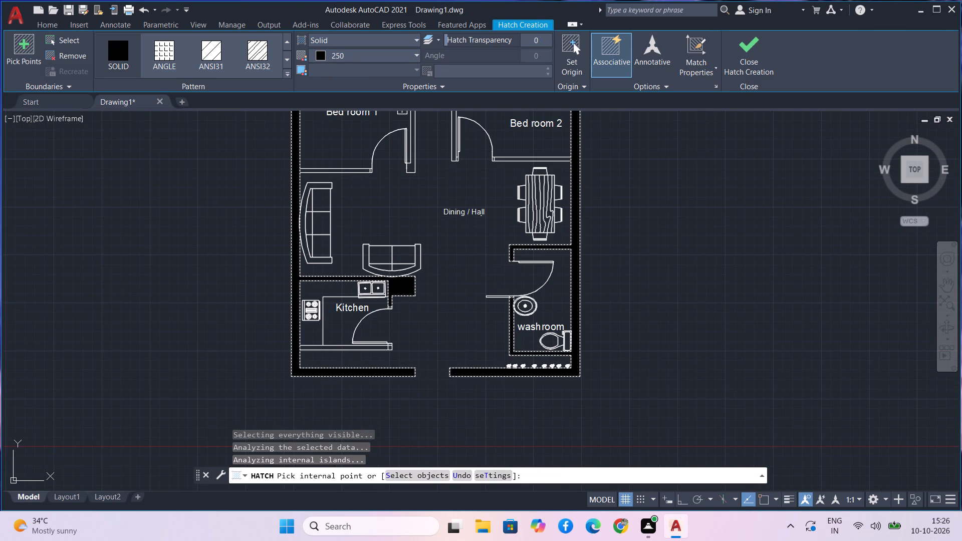
{"action": "scroll", "coordinate": [551, 157], "scroll_direction": "up", "scroll_amount": 2}
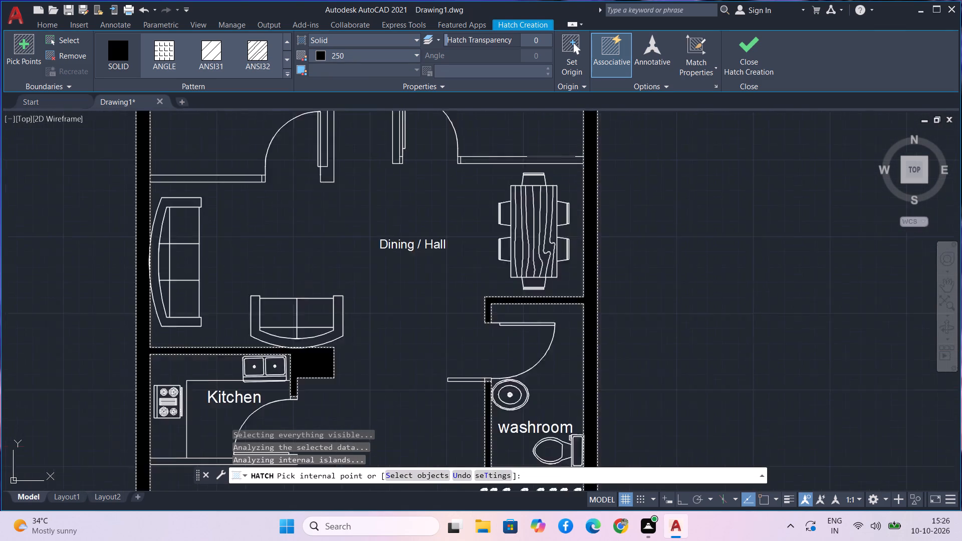
{"action": "scroll", "coordinate": [551, 157], "scroll_direction": "up", "scroll_amount": 1}
{"action": "left_click", "coordinate": [567, 168]}
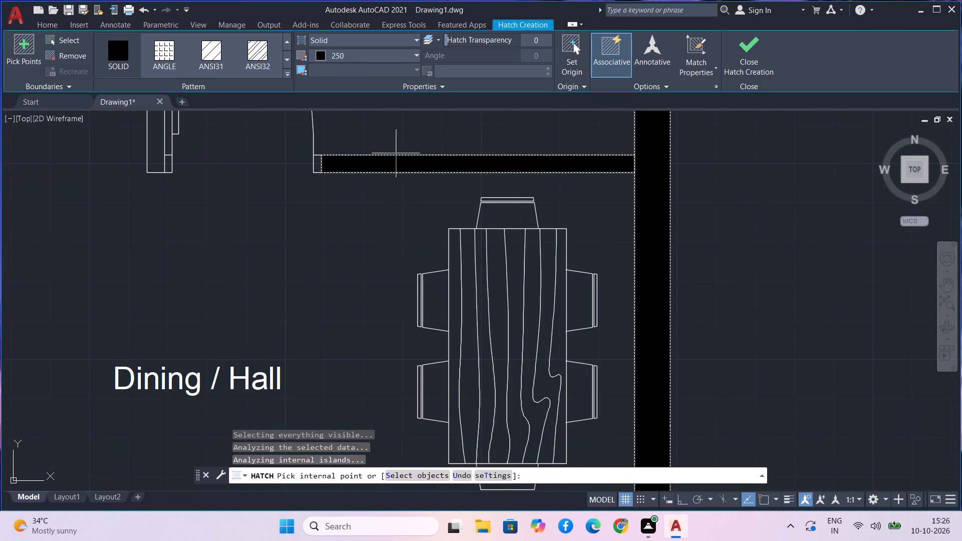
{"action": "scroll", "coordinate": [379, 154], "scroll_direction": "down", "scroll_amount": 2}
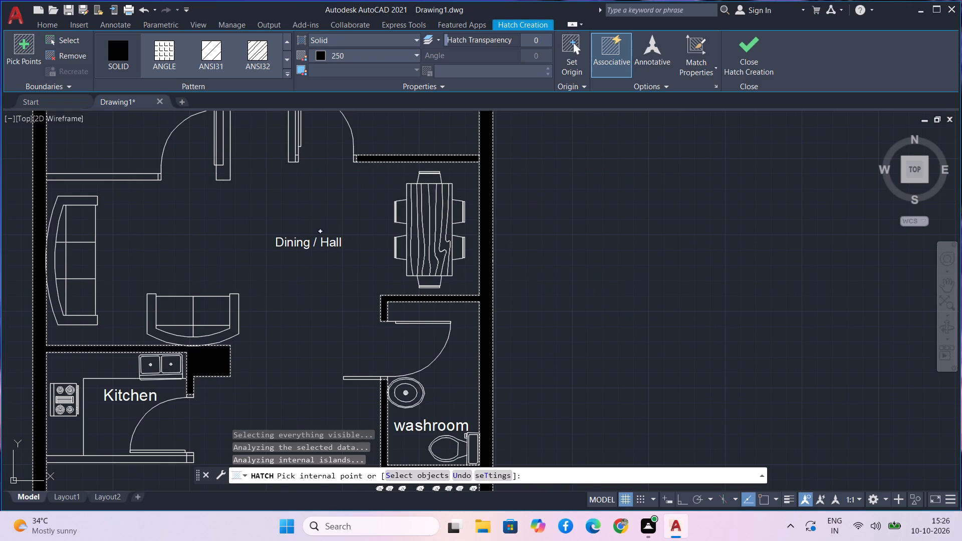
{"action": "left_click", "coordinate": [124, 175]}
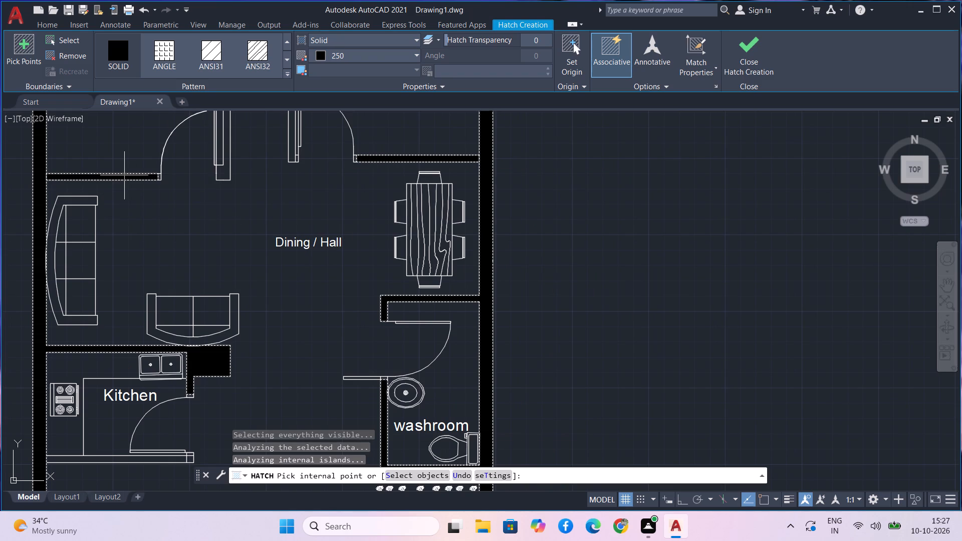
Fill the thin strip projecting into the hall at the washroom doorway, beside the wash basin, with the solid hatch.
{"action": "middle_click_drag", "start_coordinate": [124, 175], "coordinate": [105, 152]}
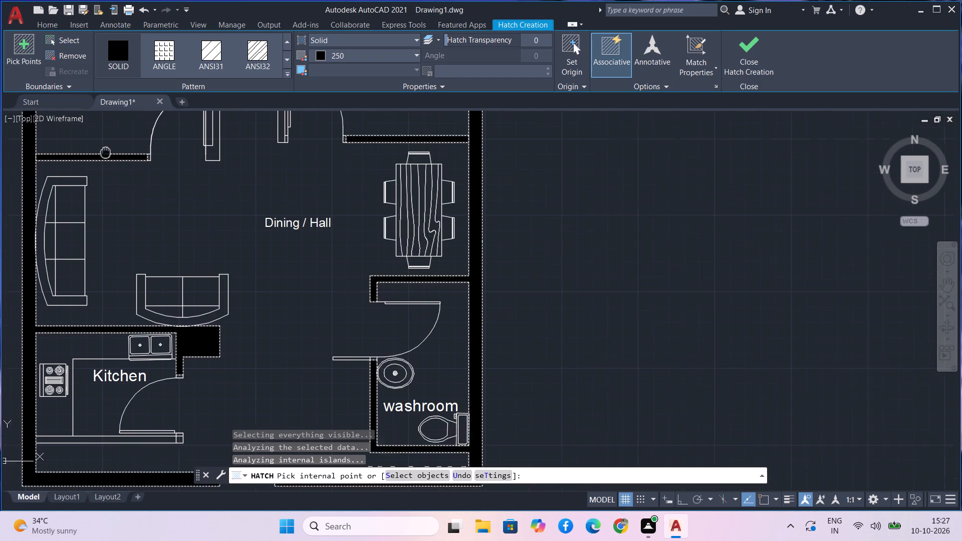
{"action": "scroll", "coordinate": [372, 354], "scroll_direction": "up", "scroll_amount": 3}
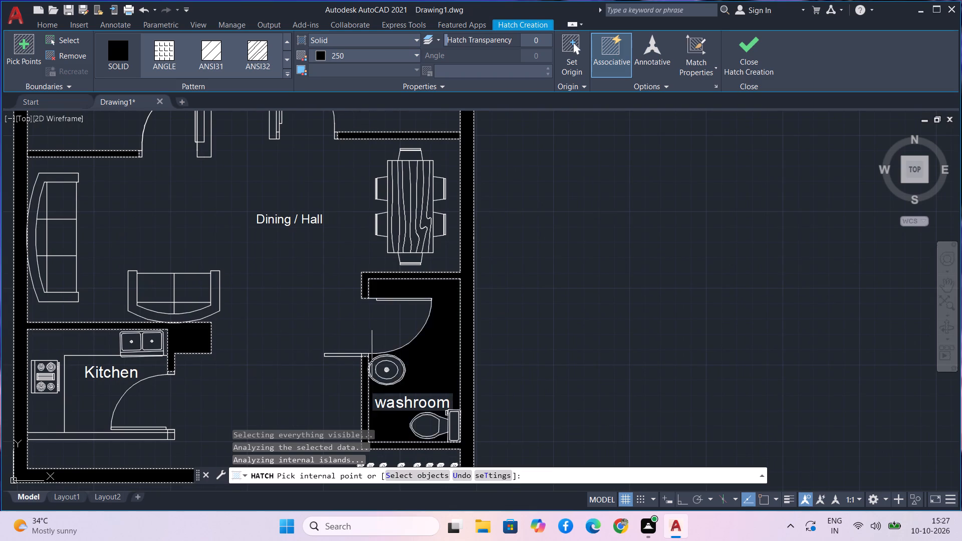
{"action": "scroll", "coordinate": [339, 353], "scroll_direction": "up", "scroll_amount": 3}
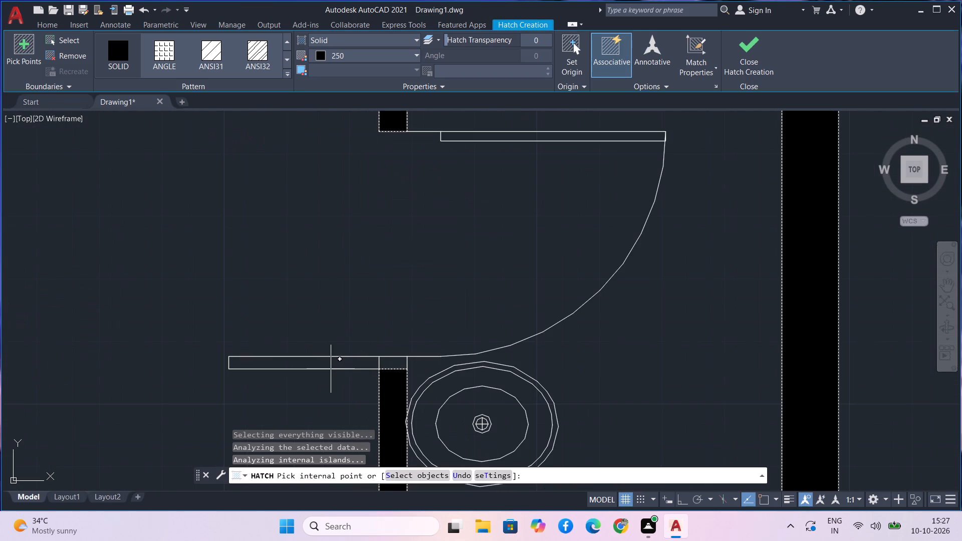
{"action": "left_click", "coordinate": [316, 365]}
Fill the kitchen's lower wall and its small end piece at the door with the solid hatch.
{"action": "scroll", "coordinate": [314, 367], "scroll_direction": "down", "scroll_amount": 2}
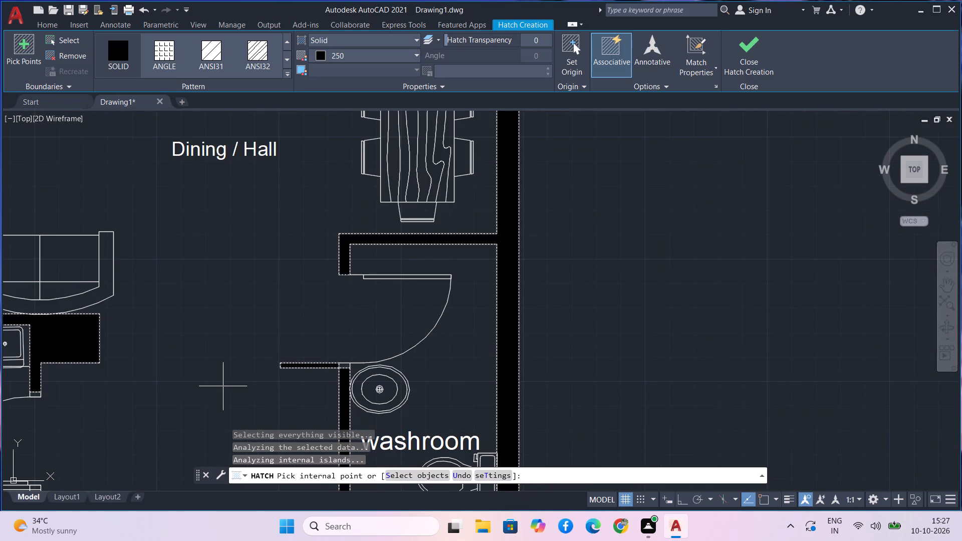
{"action": "scroll", "coordinate": [223, 386], "scroll_direction": "down", "scroll_amount": 1}
{"action": "middle_click_drag", "start_coordinate": [223, 386], "coordinate": [351, 340]}
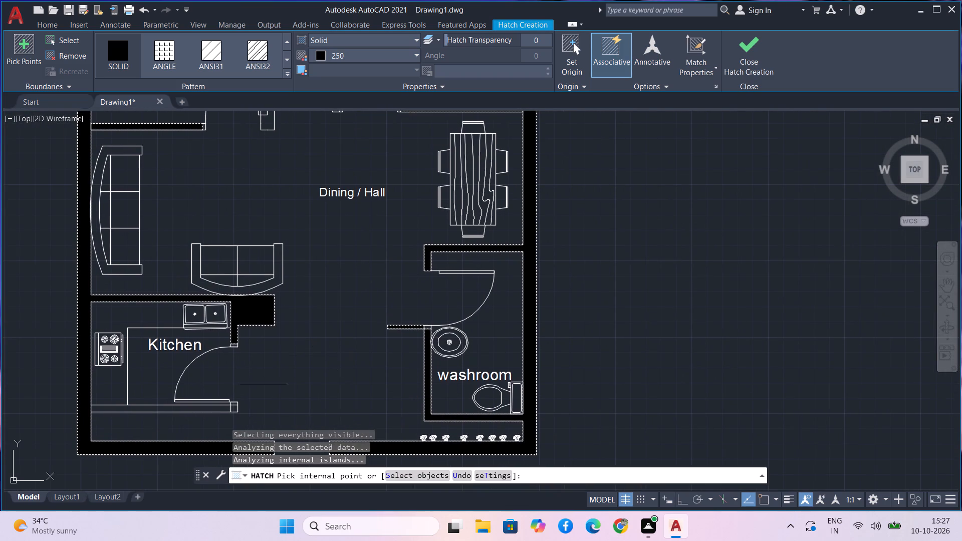
{"action": "scroll", "coordinate": [197, 406], "scroll_direction": "up", "scroll_amount": 2}
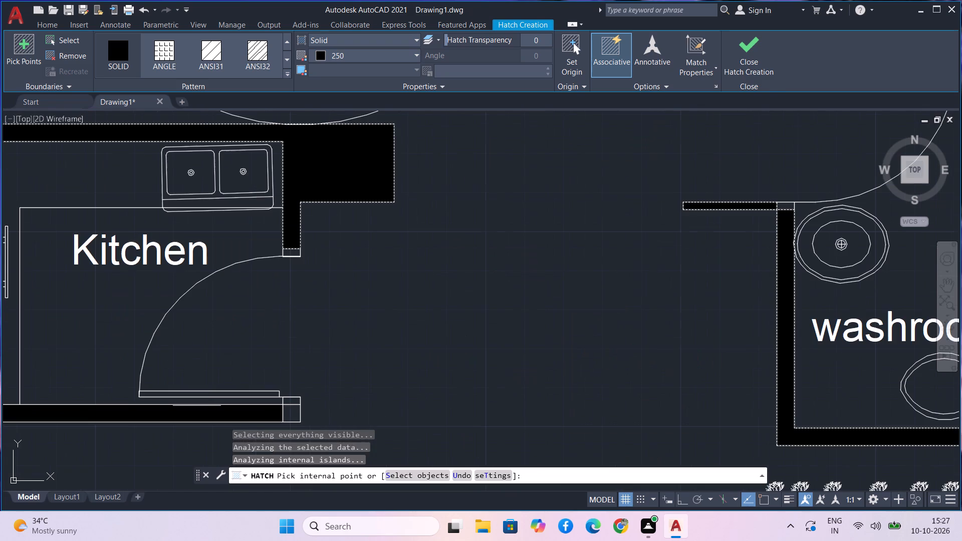
{"action": "left_click", "coordinate": [198, 410]}
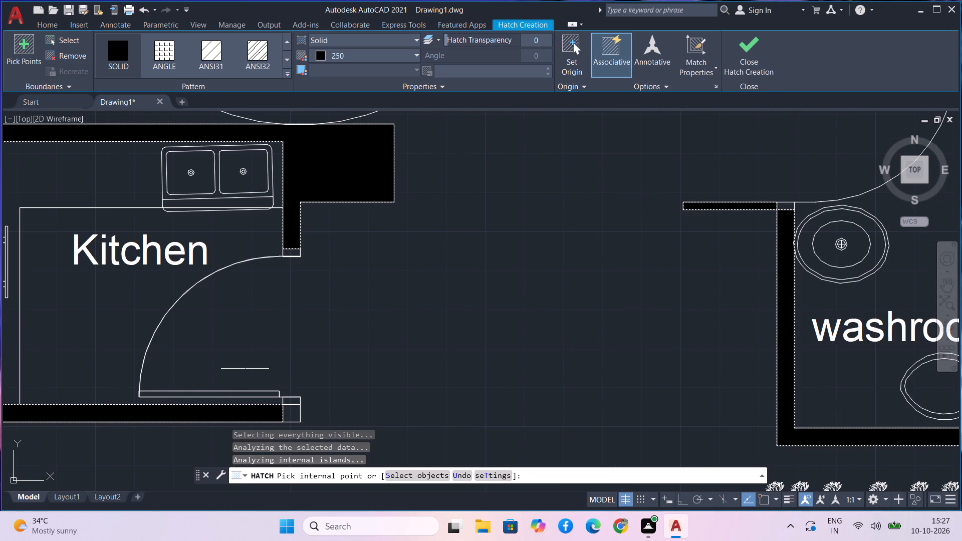
{"action": "left_click", "coordinate": [295, 417]}
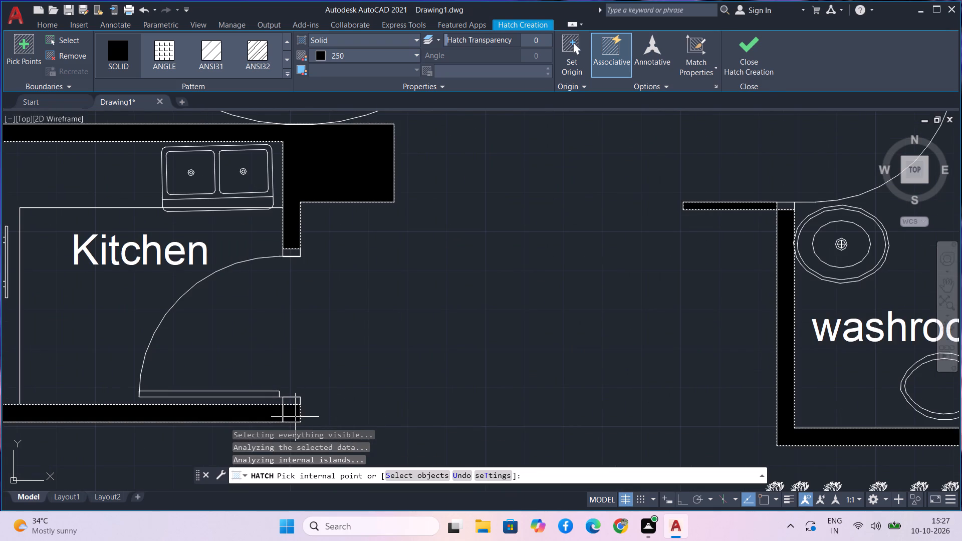
Fill the wall between Bed room 1 and the passage with the solid hatch.
{"action": "scroll", "coordinate": [287, 420], "scroll_direction": "down", "scroll_amount": 2}
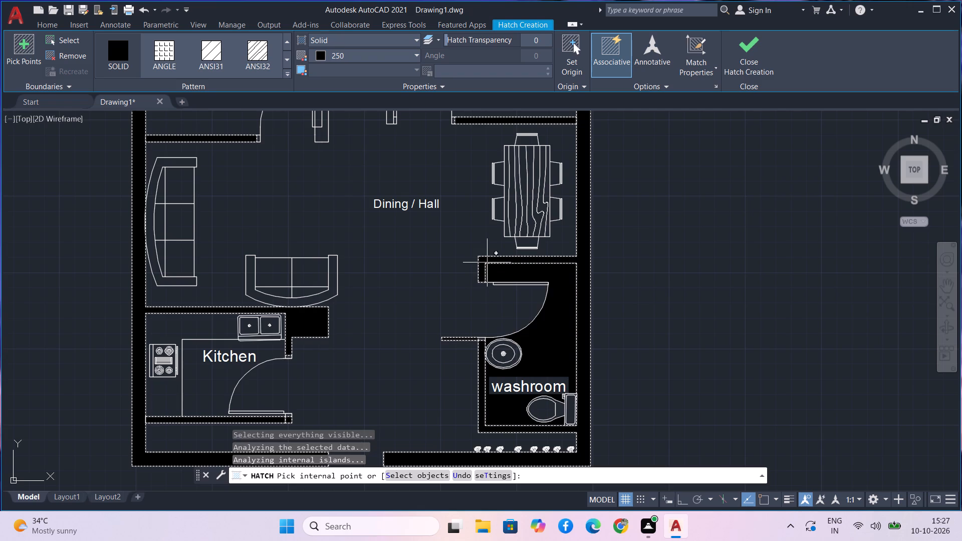
{"action": "middle_click_drag", "start_coordinate": [350, 320], "coordinate": [377, 269]}
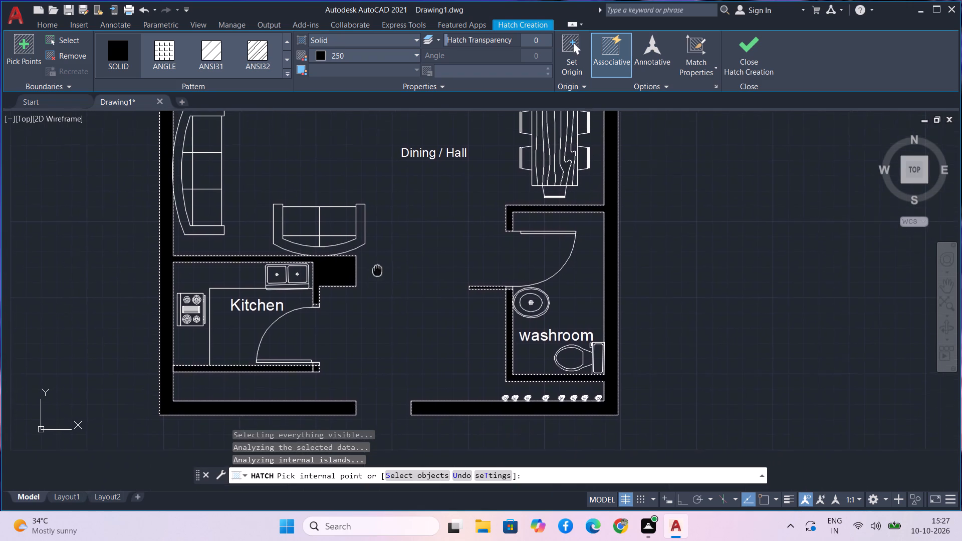
{"action": "middle_click_drag", "start_coordinate": [377, 269], "coordinate": [367, 460]}
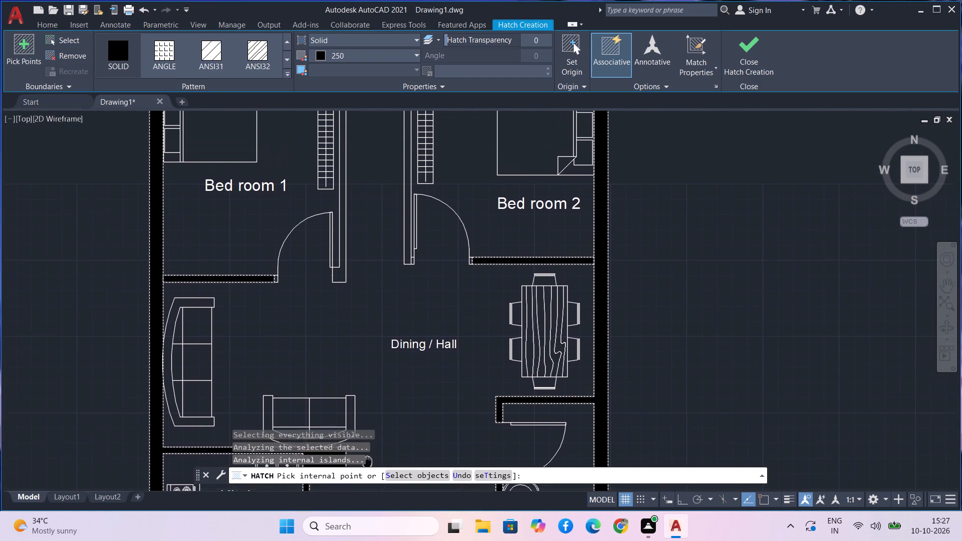
{"action": "middle_click_drag", "start_coordinate": [367, 460], "coordinate": [382, 509]}
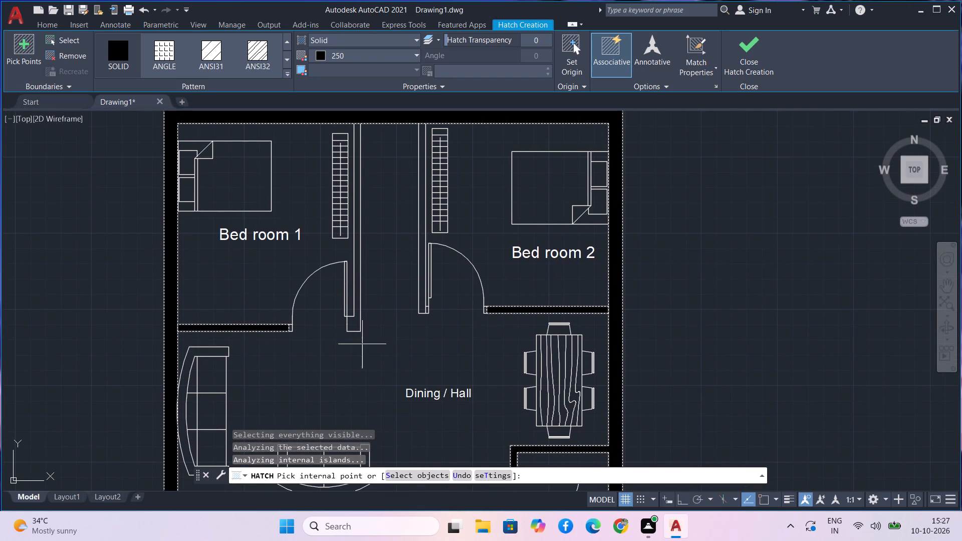
{"action": "left_click", "coordinate": [356, 321]}
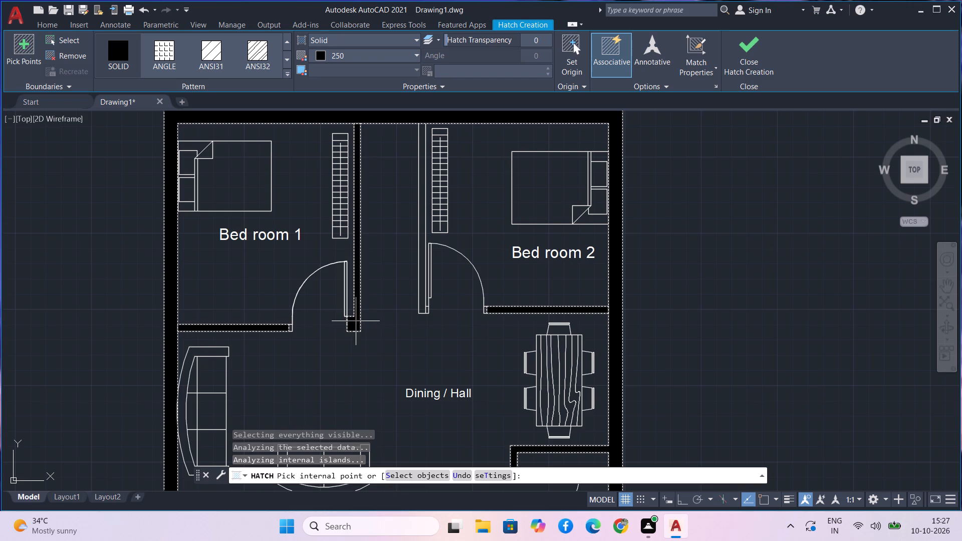
Fill the wall between Bed room 2 and the passage with the solid hatch and finish the wall hatching.
{"action": "scroll", "coordinate": [419, 296], "scroll_direction": "up", "scroll_amount": 1}
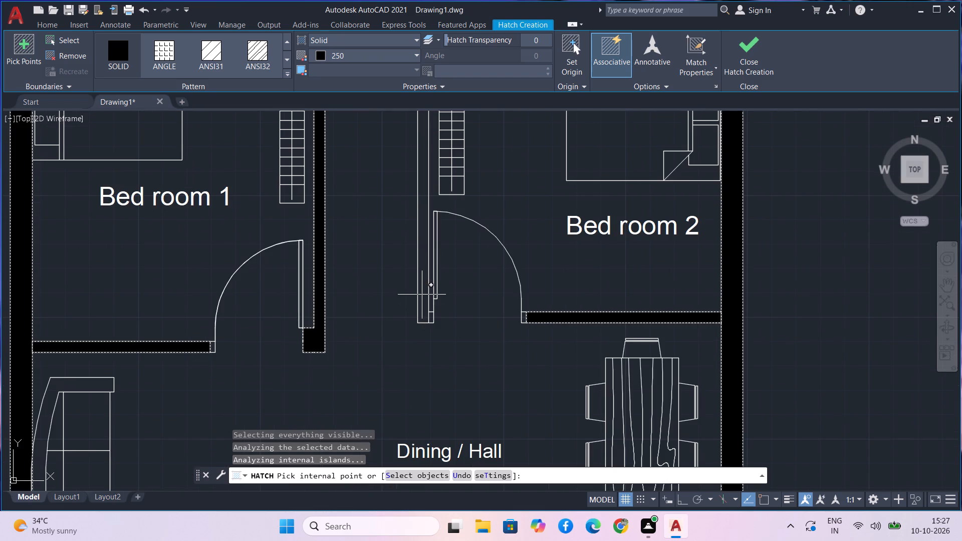
{"action": "left_click", "coordinate": [423, 294]}
{"action": "scroll", "coordinate": [406, 341], "scroll_direction": "down", "scroll_amount": 1}
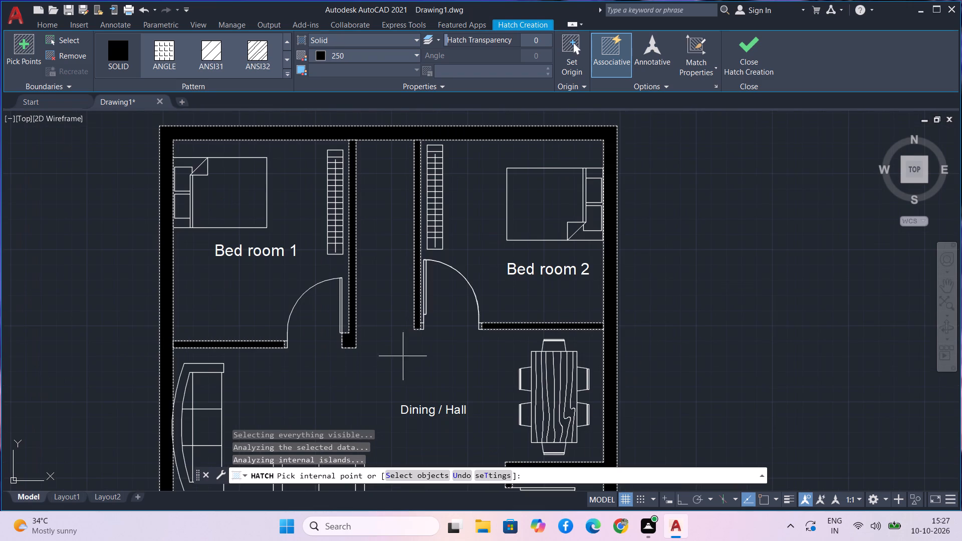
{"action": "scroll", "coordinate": [322, 367], "scroll_direction": "down", "scroll_amount": 1}
{"action": "middle_click_drag", "start_coordinate": [322, 367], "coordinate": [331, 277]}
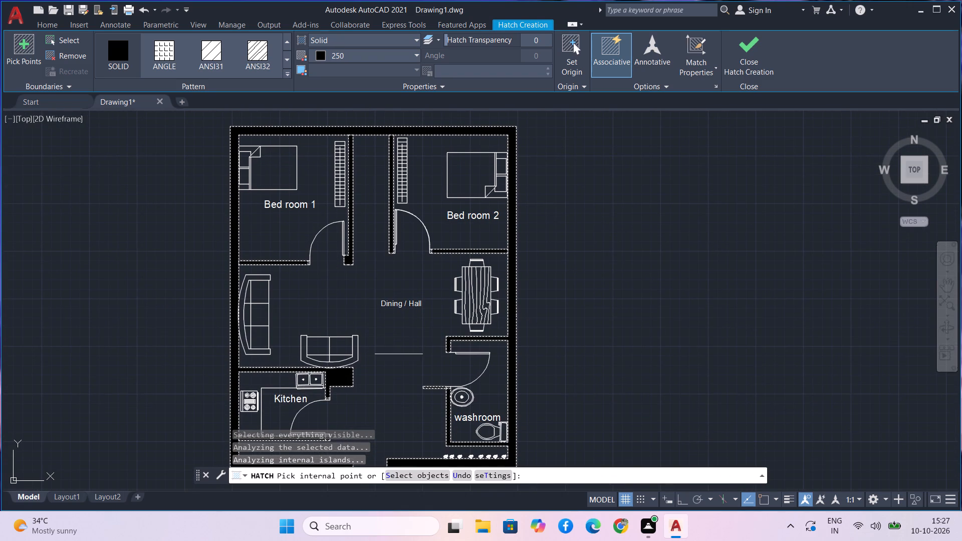
{"action": "left_click", "coordinate": [744, 65]}
Start a new solid hatch and set its colour to DIC 311 from the DIC COLOR GUIDE(R) colour book.
{"action": "scroll", "coordinate": [665, 208], "scroll_direction": "down", "scroll_amount": 1}
{"action": "middle_click_drag", "start_coordinate": [668, 200], "coordinate": [679, 167]}
{"action": "middle_click_drag", "start_coordinate": [655, 227], "coordinate": [655, 232]}
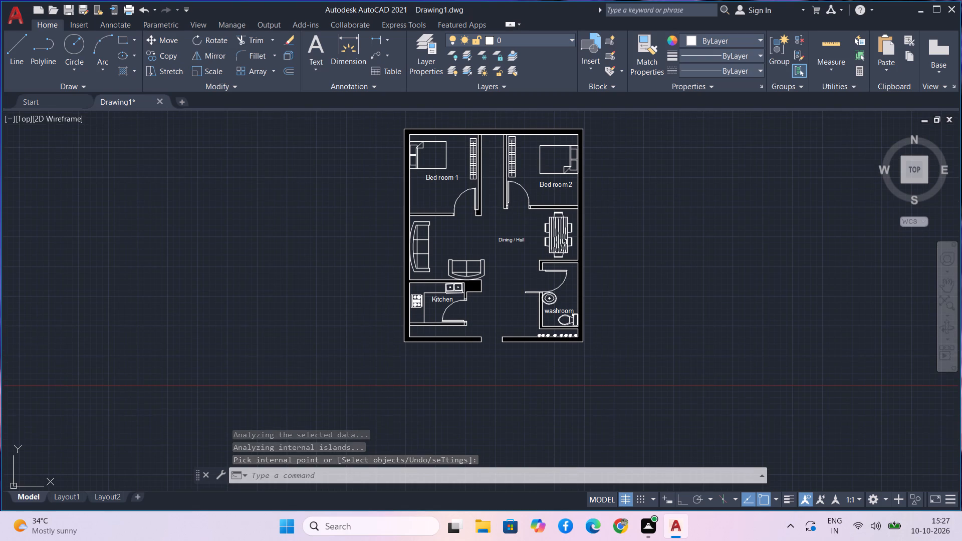
{"action": "middle_click_drag", "start_coordinate": [655, 232], "coordinate": [655, 252]}
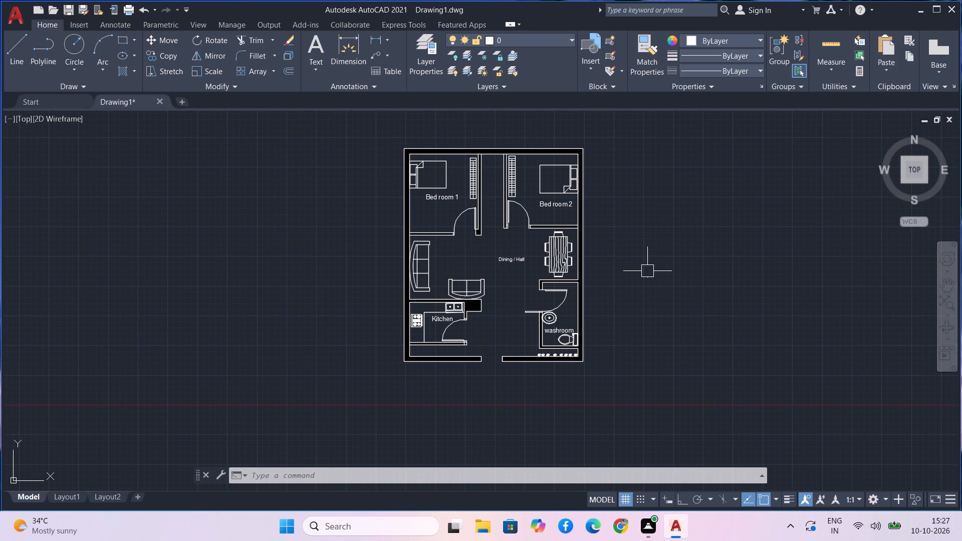
{"action": "type", "text": "h"}
{"action": "key", "text": "space"}
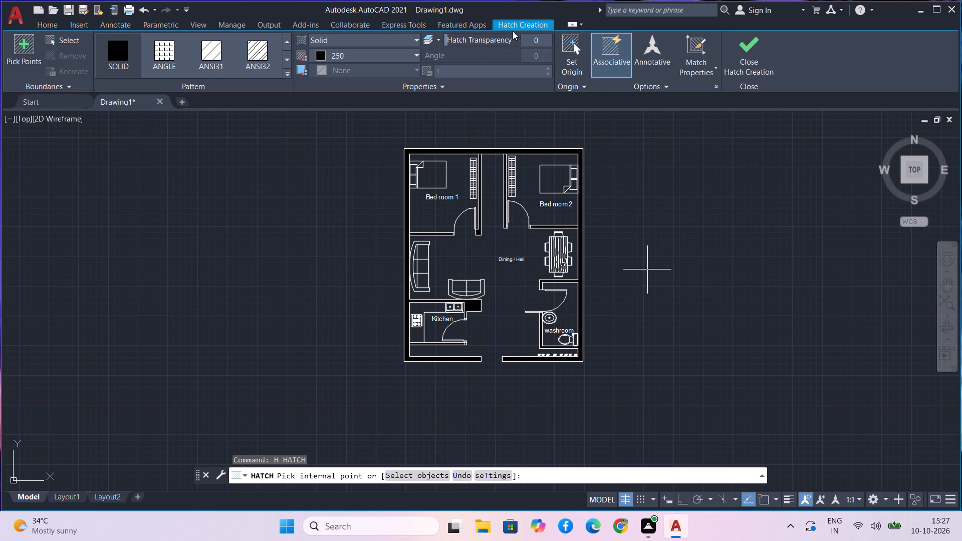
{"action": "left_click", "coordinate": [406, 54]}
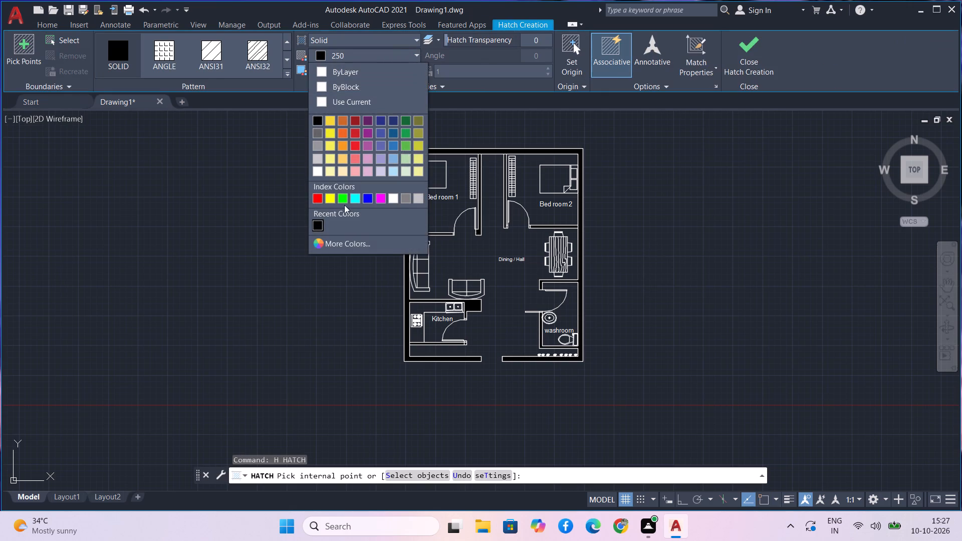
{"action": "left_click", "coordinate": [324, 251]}
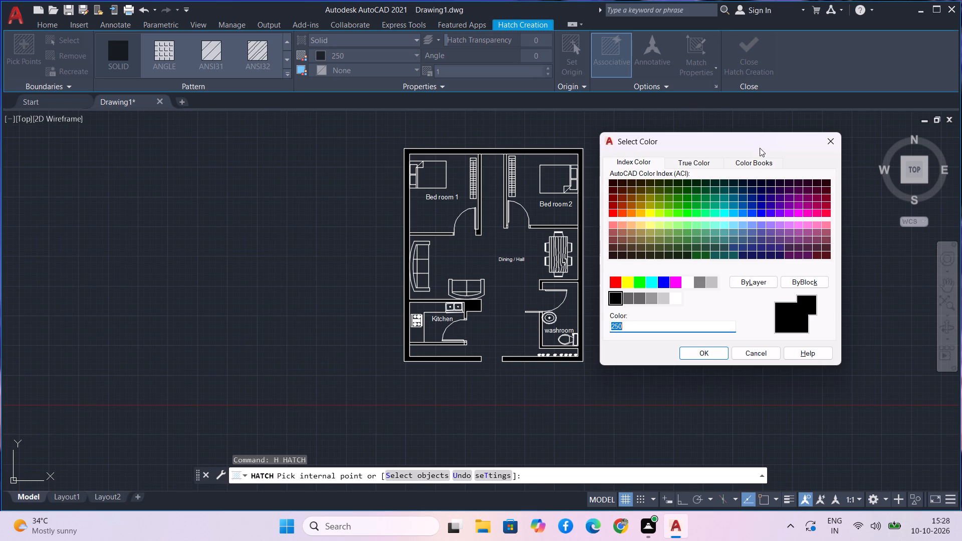
{"action": "left_click", "coordinate": [757, 162]}
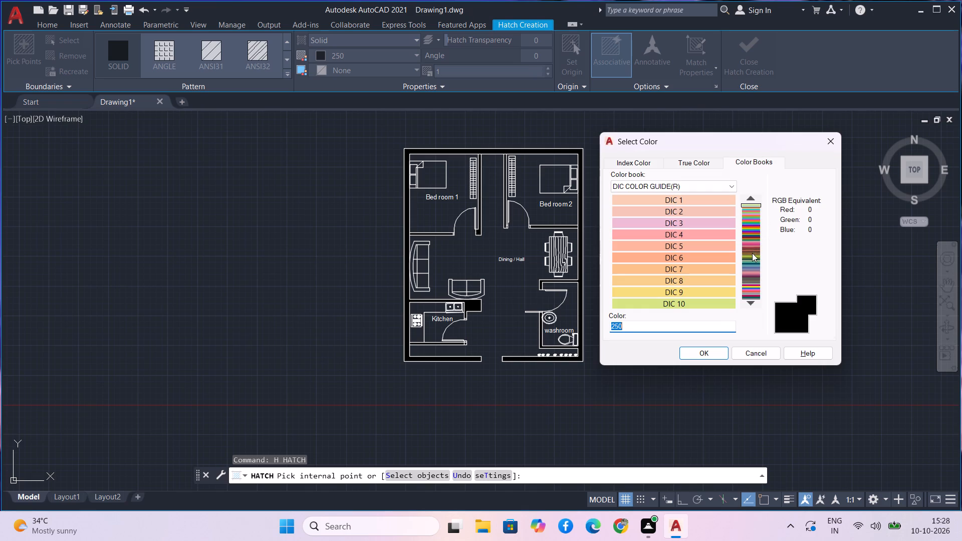
{"action": "scroll", "coordinate": [752, 253], "scroll_direction": "up", "scroll_amount": 1}
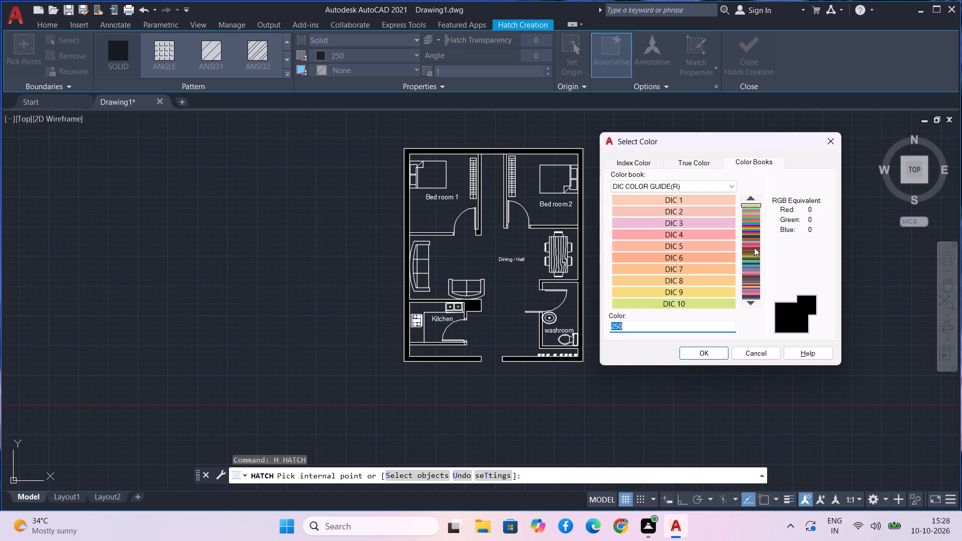
{"action": "left_click", "coordinate": [759, 249]}
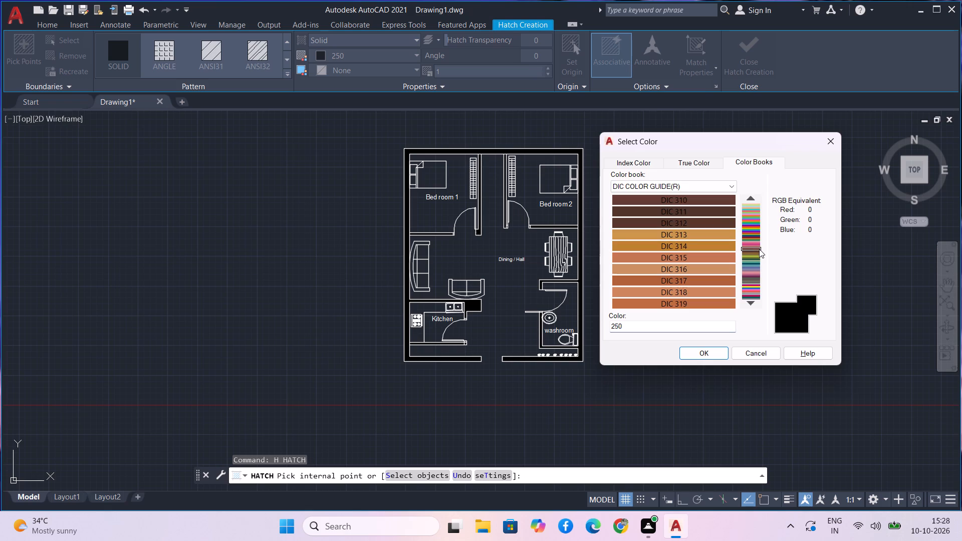
{"action": "left_click", "coordinate": [716, 212]}
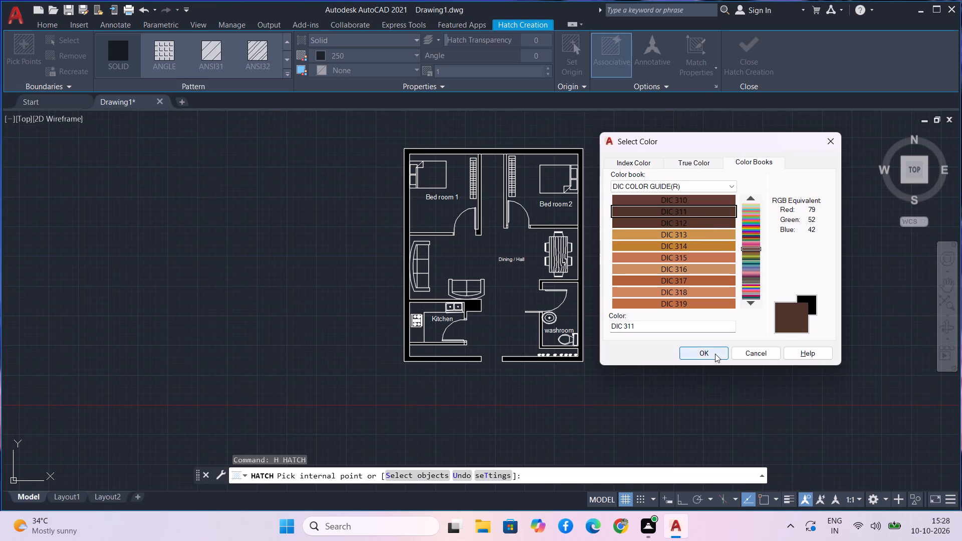
{"action": "left_click", "coordinate": [715, 354]}
Fill all the wood-grain strips of the dining table top with the solid DIC 311 hatch and finish the hatch.
{"action": "scroll", "coordinate": [539, 257], "scroll_direction": "up", "scroll_amount": 4}
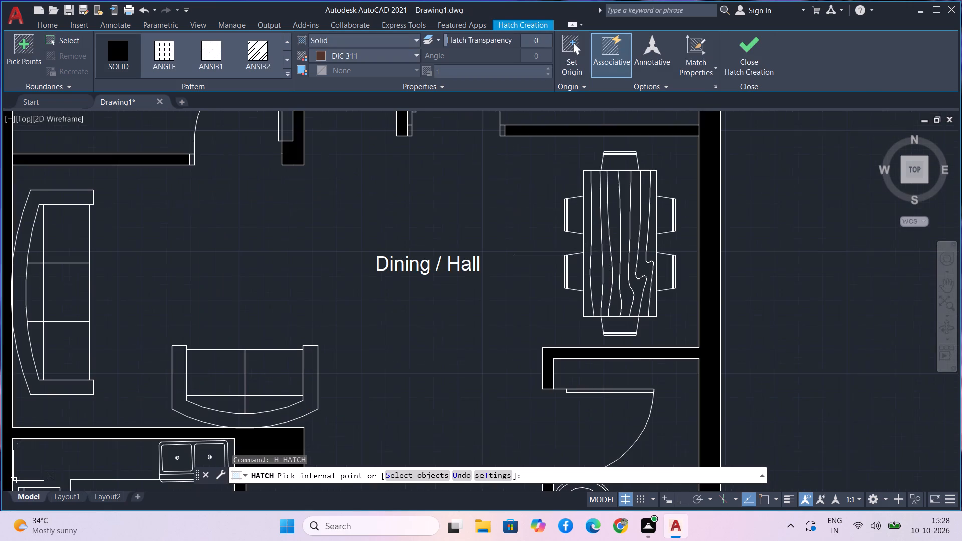
{"action": "left_click", "coordinate": [590, 236]}
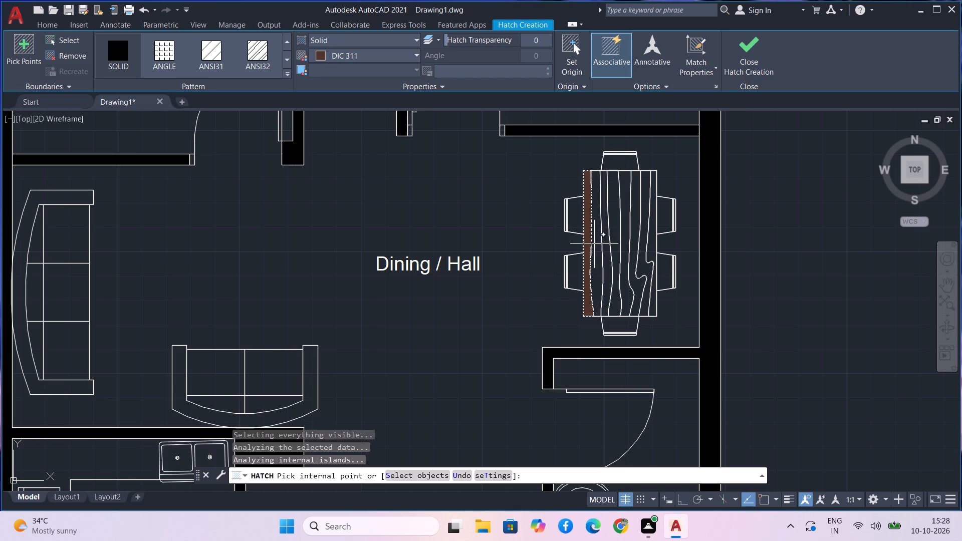
{"action": "left_click", "coordinate": [595, 257]}
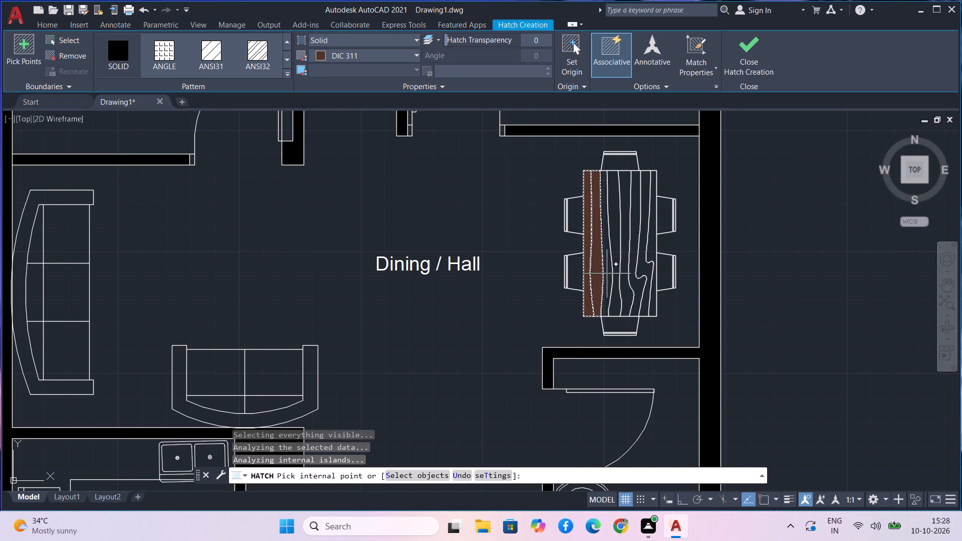
{"action": "left_click", "coordinate": [607, 274]}
{"action": "left_click", "coordinate": [616, 290]}
{"action": "left_click", "coordinate": [623, 296]}
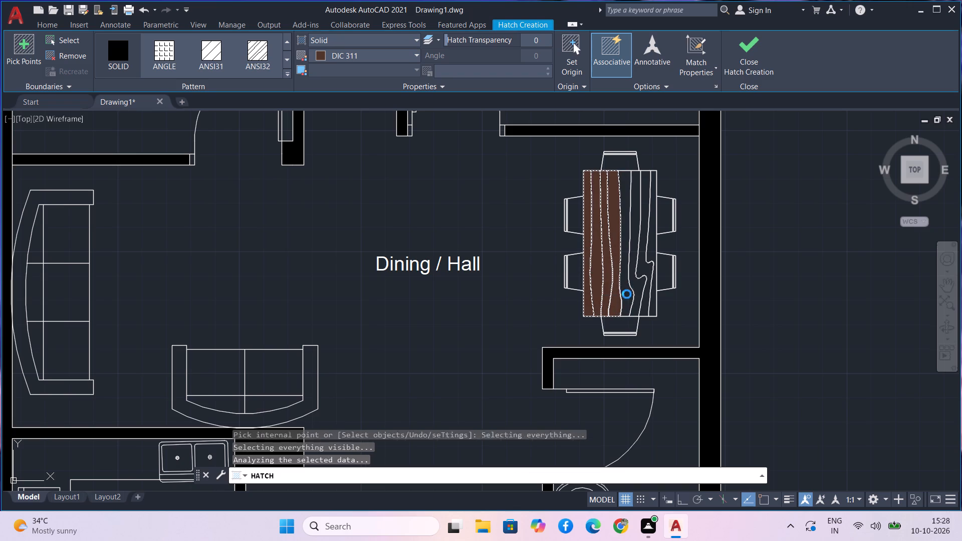
{"action": "left_click", "coordinate": [635, 290]}
{"action": "left_click", "coordinate": [639, 276]}
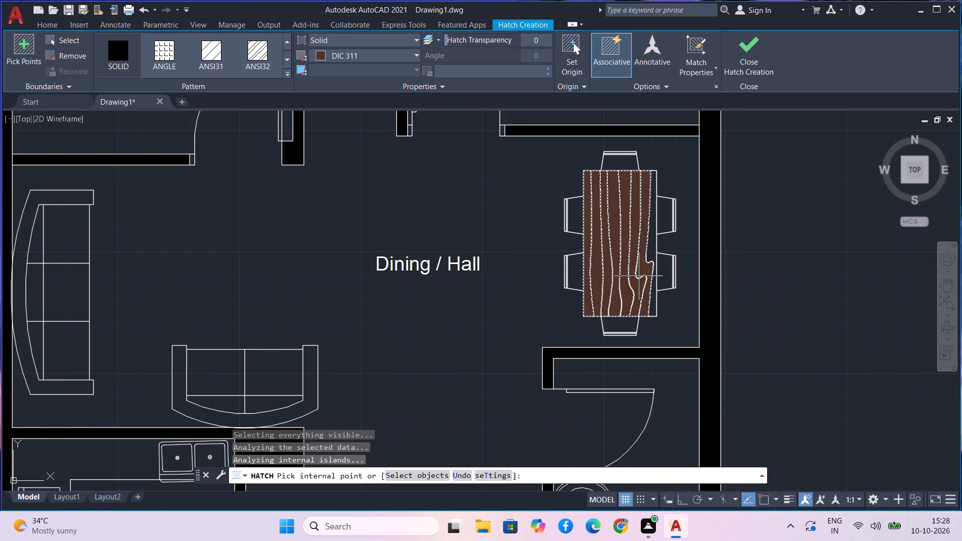
{"action": "left_click", "coordinate": [651, 252]}
{"action": "scroll", "coordinate": [635, 307], "scroll_direction": "down", "scroll_amount": 1}
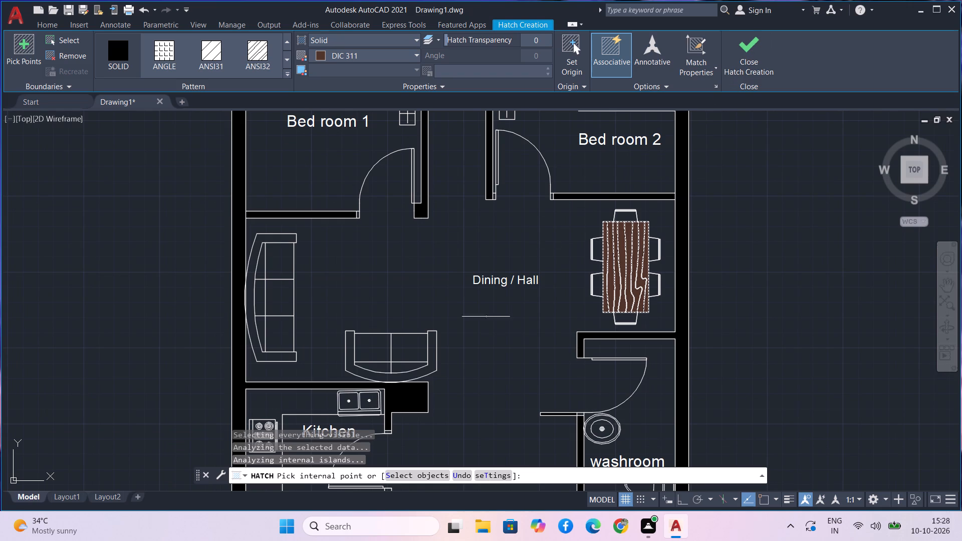
{"action": "scroll", "coordinate": [303, 248], "scroll_direction": "up", "scroll_amount": 3}
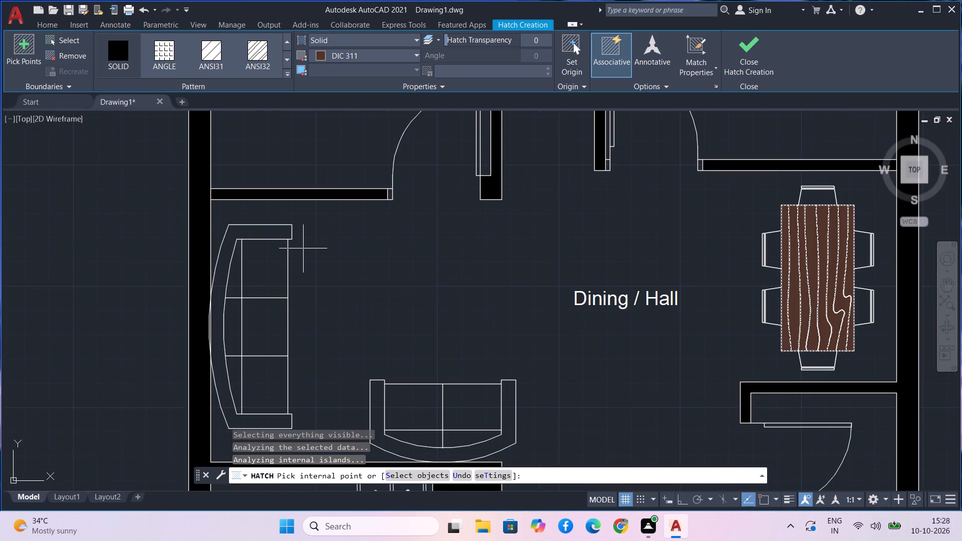
{"action": "scroll", "coordinate": [433, 222], "scroll_direction": "down", "scroll_amount": 3}
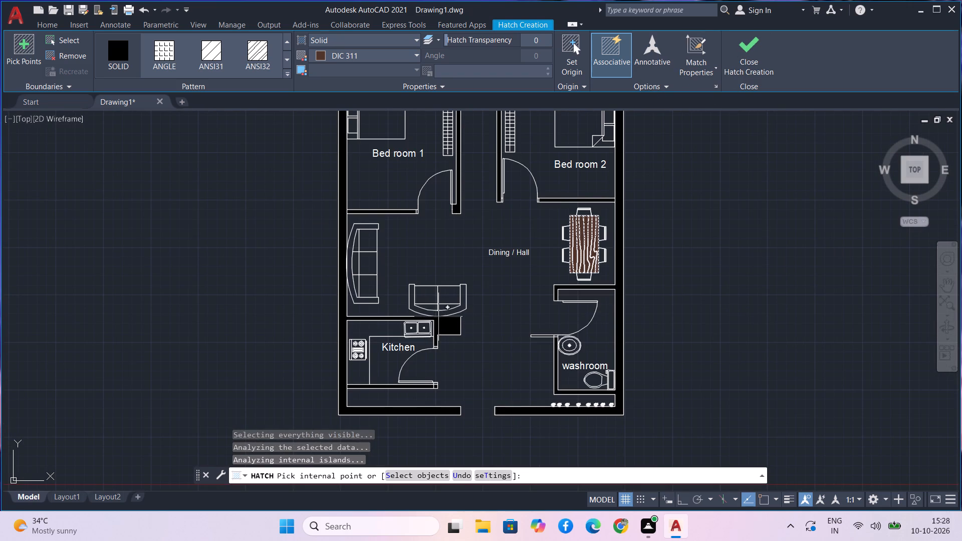
{"action": "scroll", "coordinate": [443, 310], "scroll_direction": "up", "scroll_amount": 3}
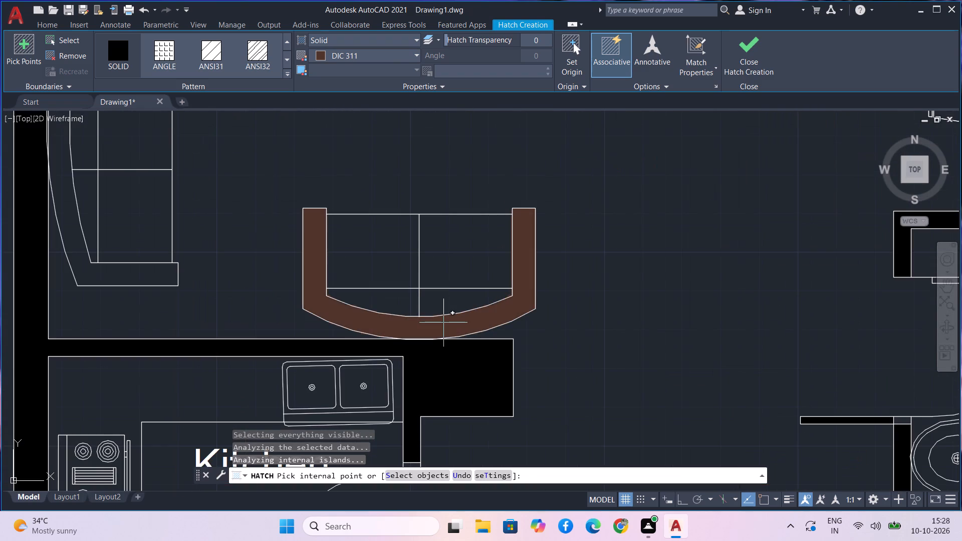
{"action": "left_click", "coordinate": [753, 53]}
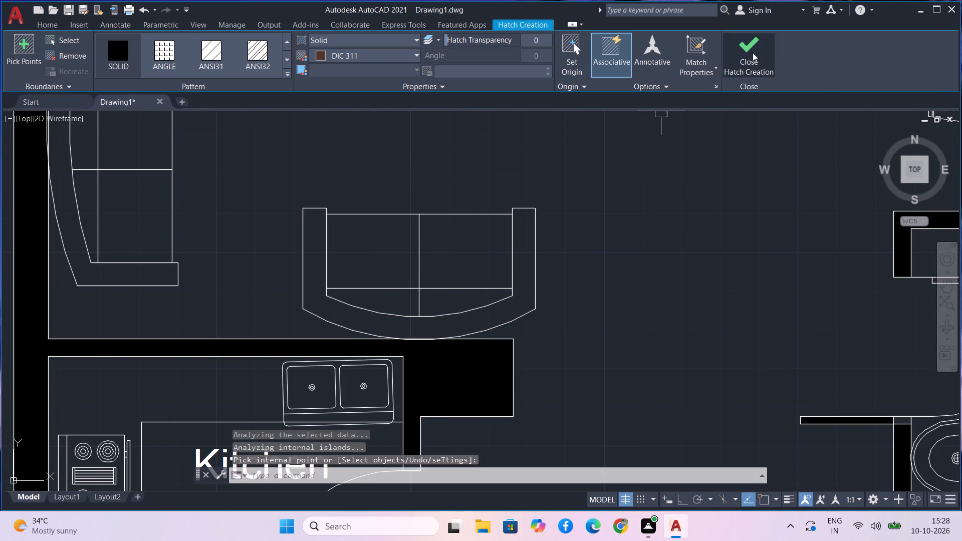
Start another solid hatch and set its colour to DIC 359 from the DIC COLOR GUIDE(R) colour book.
{"action": "scroll", "coordinate": [666, 142], "scroll_direction": "down", "scroll_amount": 3}
{"action": "middle_click_drag", "start_coordinate": [657, 197], "coordinate": [600, 221]}
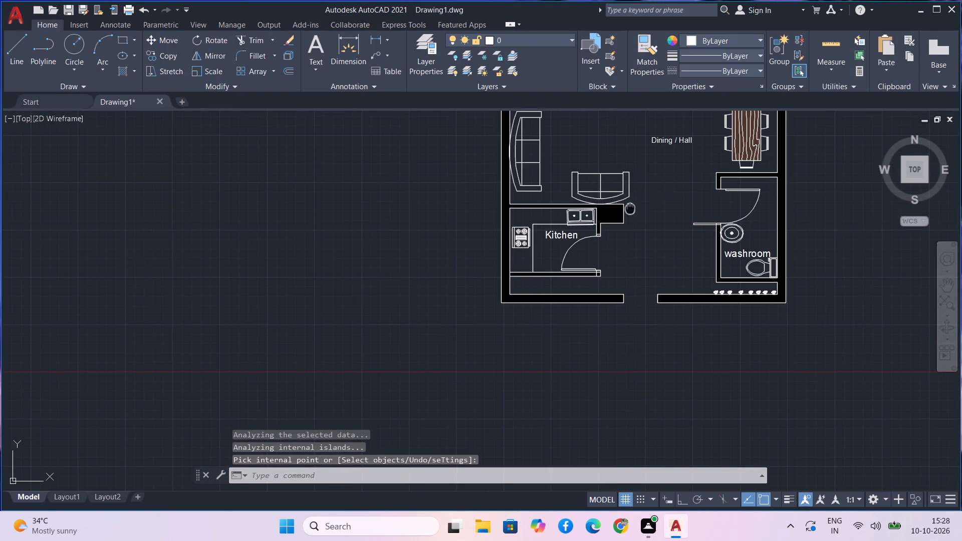
{"action": "middle_click_drag", "start_coordinate": [600, 221], "coordinate": [596, 223]}
{"action": "type", "text": "h"}
{"action": "key", "text": "space"}
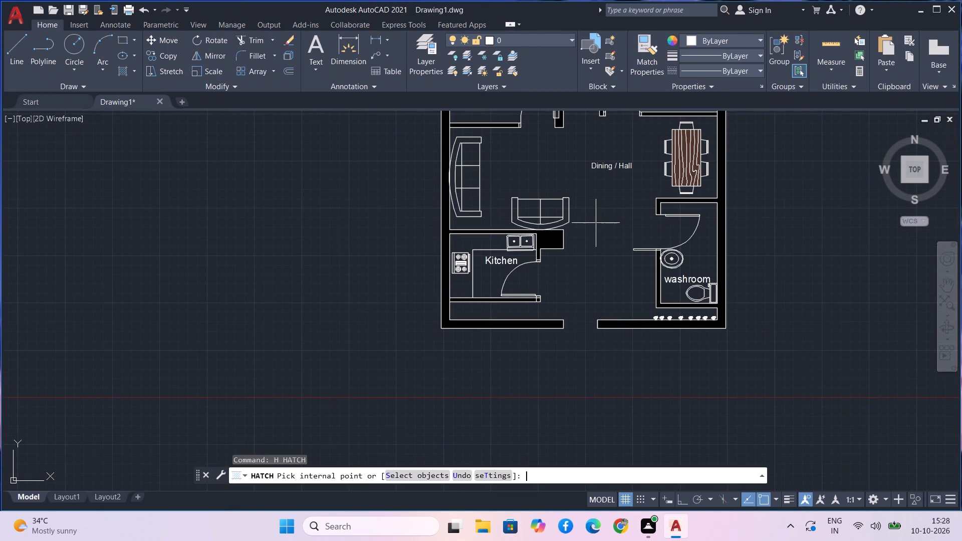
{"action": "left_click", "coordinate": [358, 57]}
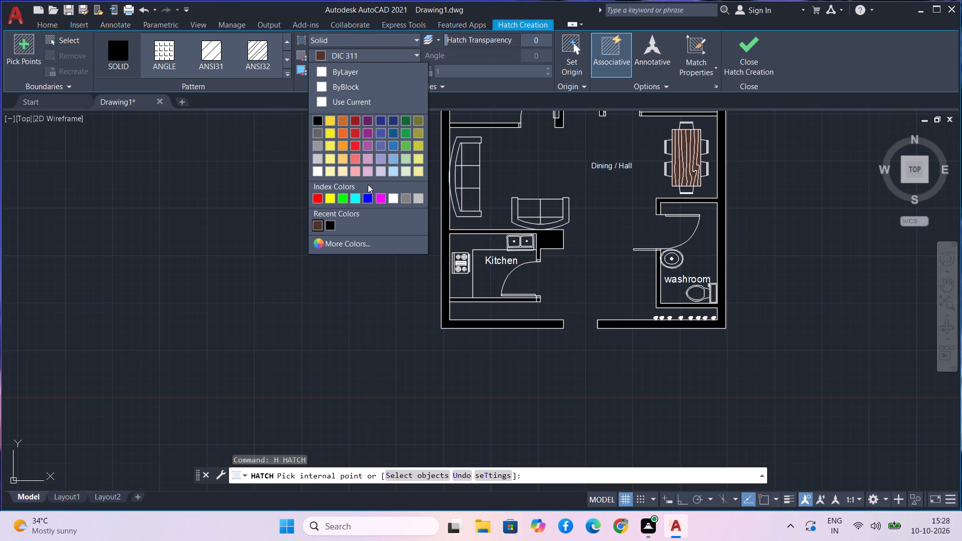
{"action": "left_click", "coordinate": [365, 241]}
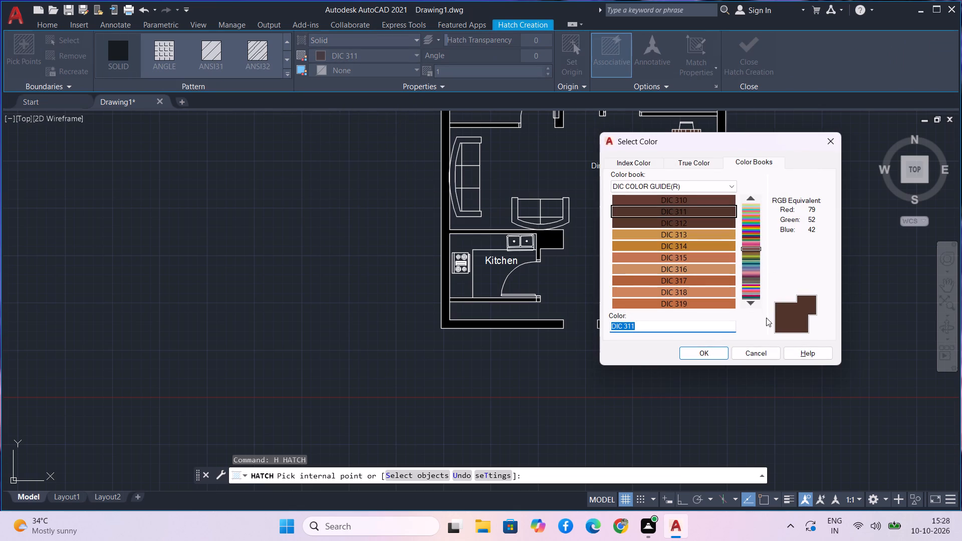
{"action": "triple_click", "coordinate": [749, 308]}
{"action": "left_click", "coordinate": [750, 307]}
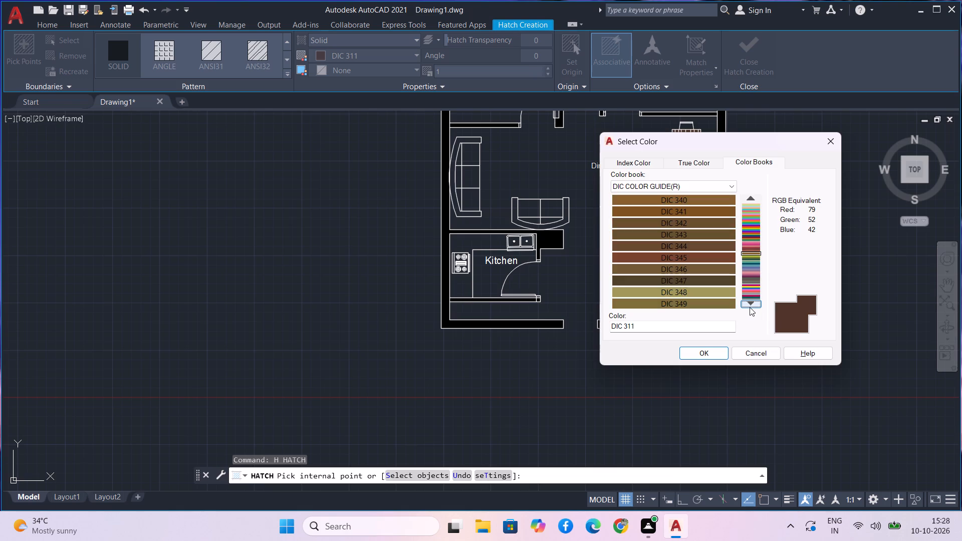
{"action": "double_click", "coordinate": [750, 307]}
{"action": "left_click", "coordinate": [727, 306]}
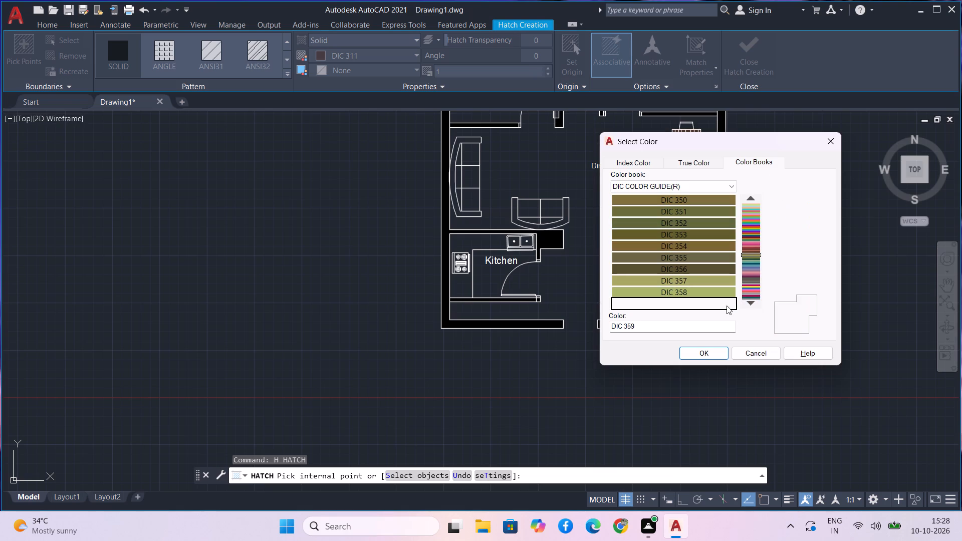
{"action": "left_click", "coordinate": [718, 349]}
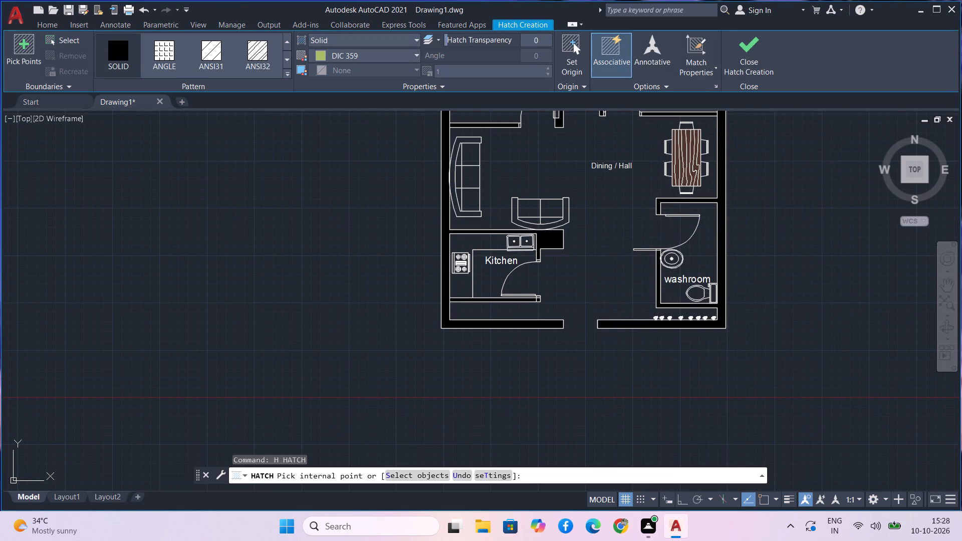
Fill the two-seat sofa above the kitchen, its seats, cushion strips and outer frame, with the solid DIC 359 hatch.
{"action": "middle_click_drag", "start_coordinate": [616, 227], "coordinate": [511, 398]}
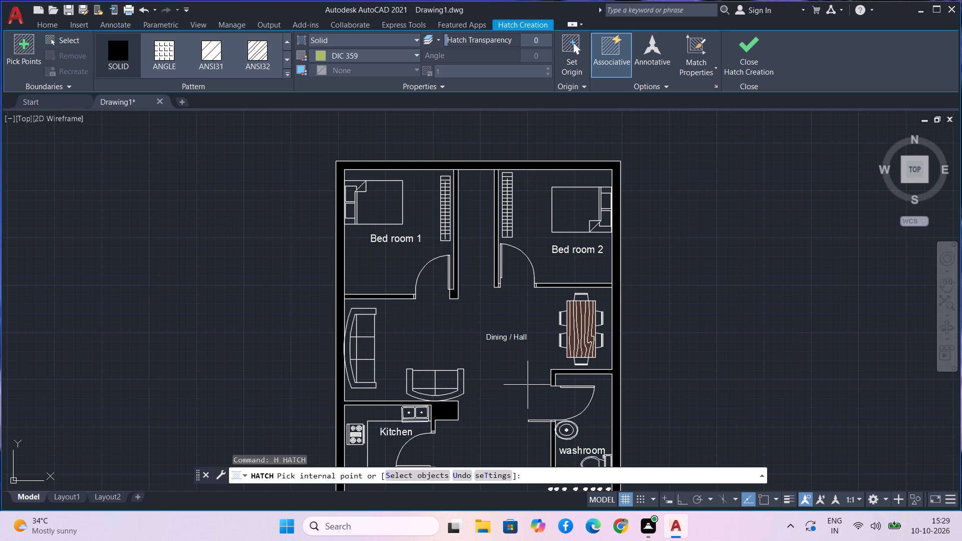
{"action": "middle_click_drag", "start_coordinate": [528, 385], "coordinate": [577, 336]}
{"action": "scroll", "coordinate": [528, 385], "scroll_direction": "up", "scroll_amount": 1}
{"action": "left_click", "coordinate": [451, 338]}
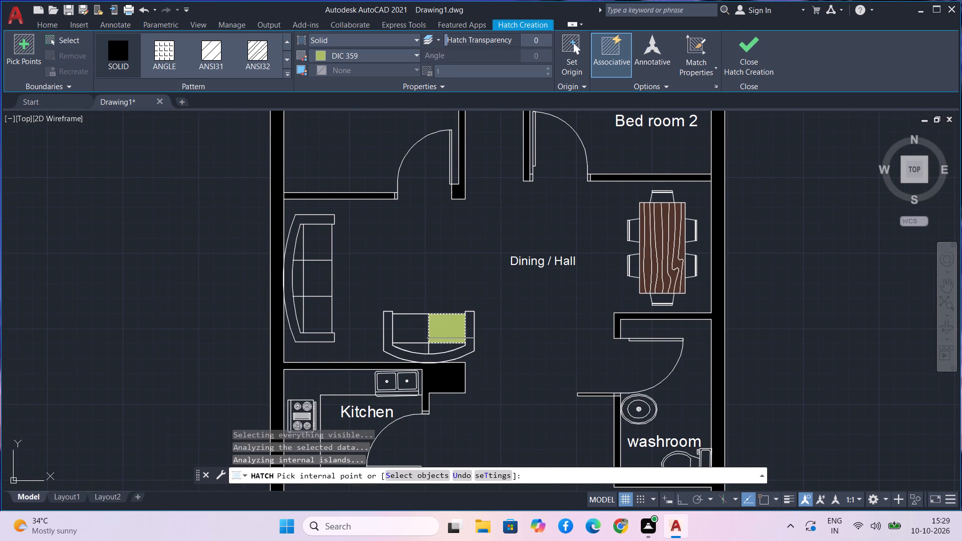
{"action": "left_click", "coordinate": [407, 336]}
{"action": "left_click", "coordinate": [415, 347]}
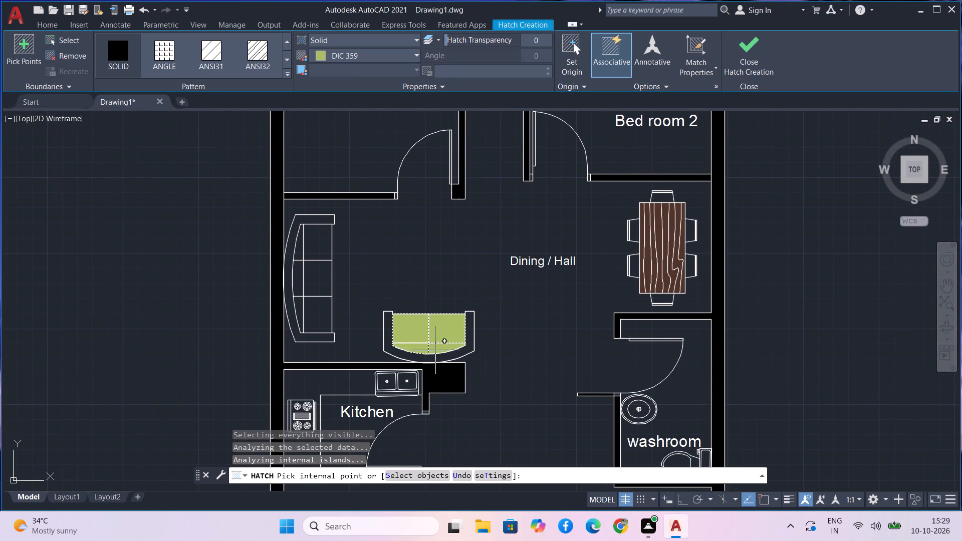
{"action": "left_click", "coordinate": [435, 350]}
{"action": "left_click", "coordinate": [448, 358]}
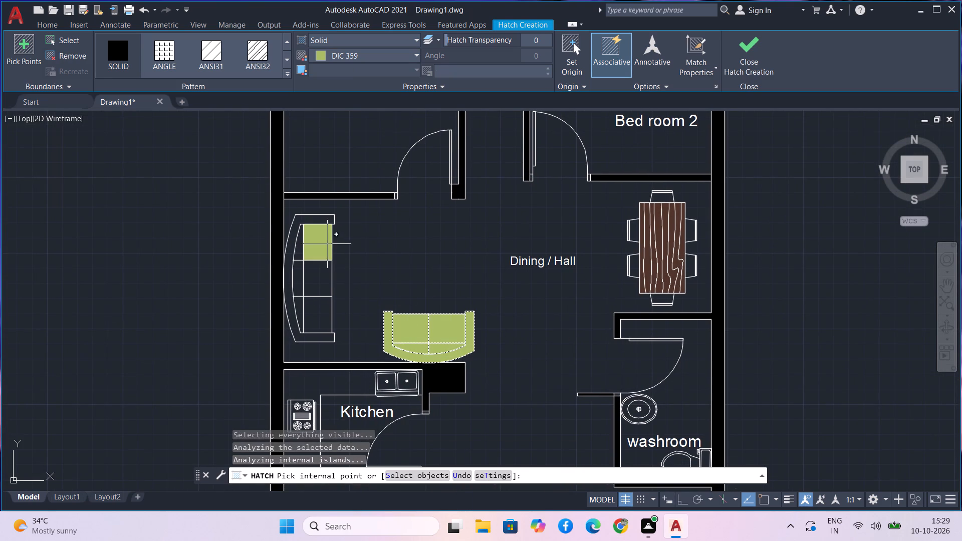
Fill the three-seat sofa along the hall's outer wall, its seats, back cushions and frame, with the solid DIC 359 hatch and finish the hatch.
{"action": "left_click", "coordinate": [326, 244]}
{"action": "left_click", "coordinate": [314, 216]}
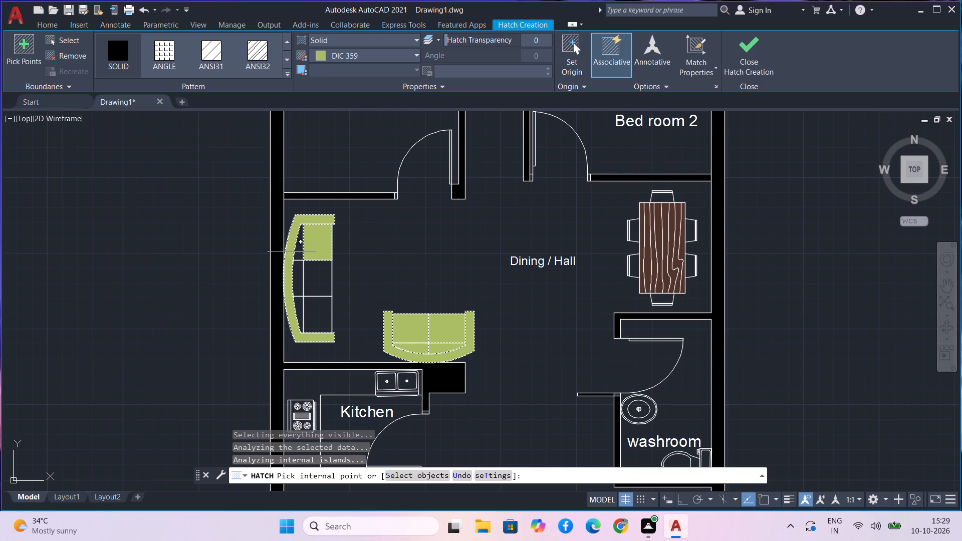
{"action": "left_click", "coordinate": [298, 253]}
{"action": "left_click", "coordinate": [296, 271]}
{"action": "left_click", "coordinate": [315, 293]}
{"action": "left_click", "coordinate": [317, 311]}
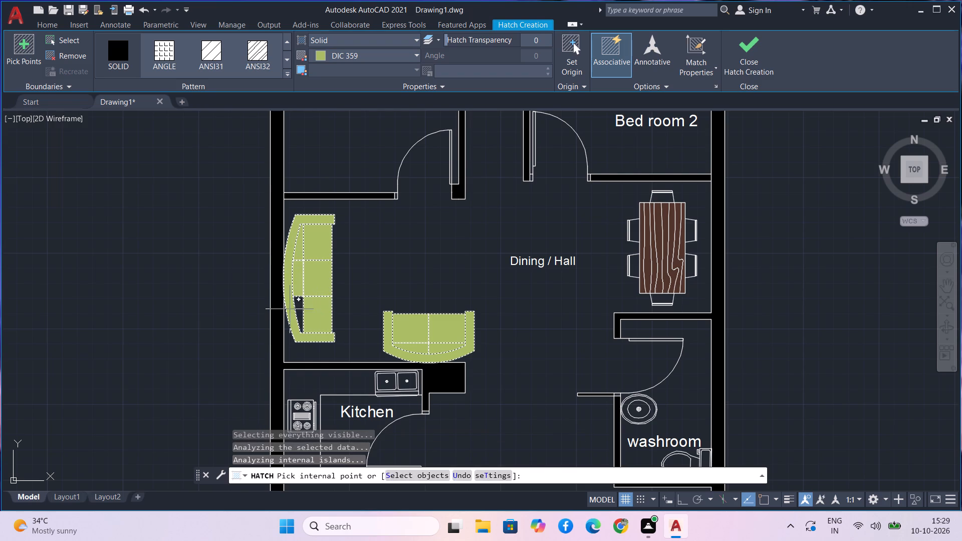
{"action": "left_click", "coordinate": [289, 308]}
{"action": "left_click", "coordinate": [299, 306]}
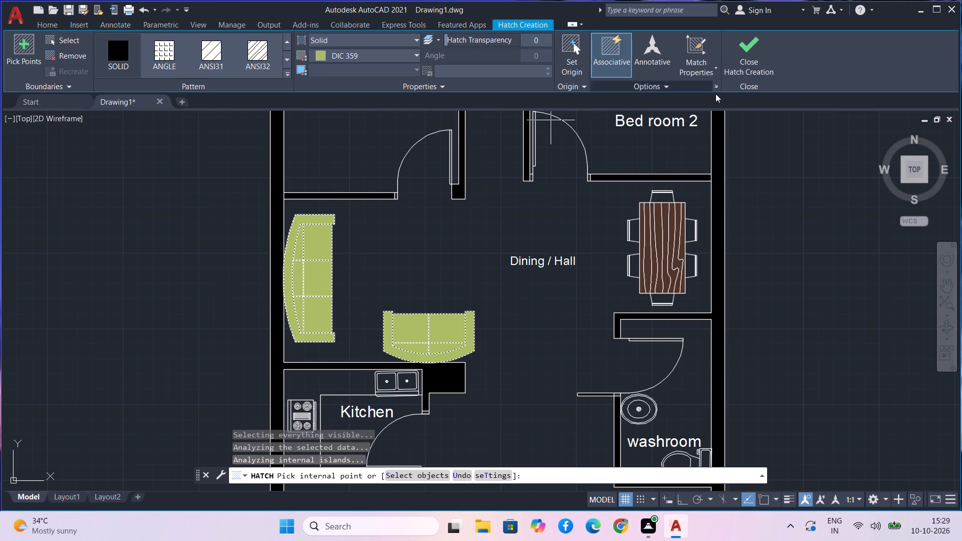
{"action": "left_click", "coordinate": [752, 46]}
Start another solid hatch for the furniture that is still uncoloured in the floor plan.
{"action": "scroll", "coordinate": [719, 155], "scroll_direction": "down", "scroll_amount": 2}
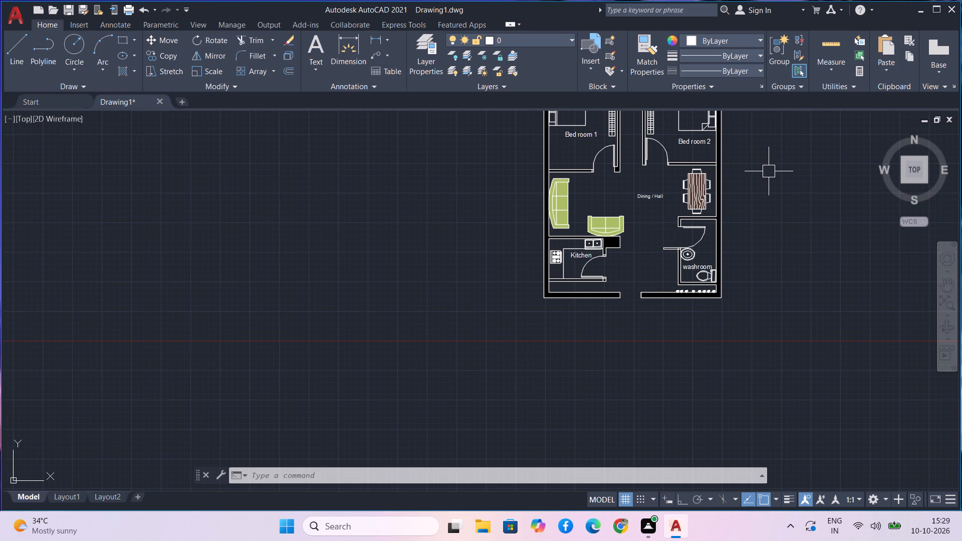
{"action": "type", "text": "h"}
{"action": "key", "text": "space"}
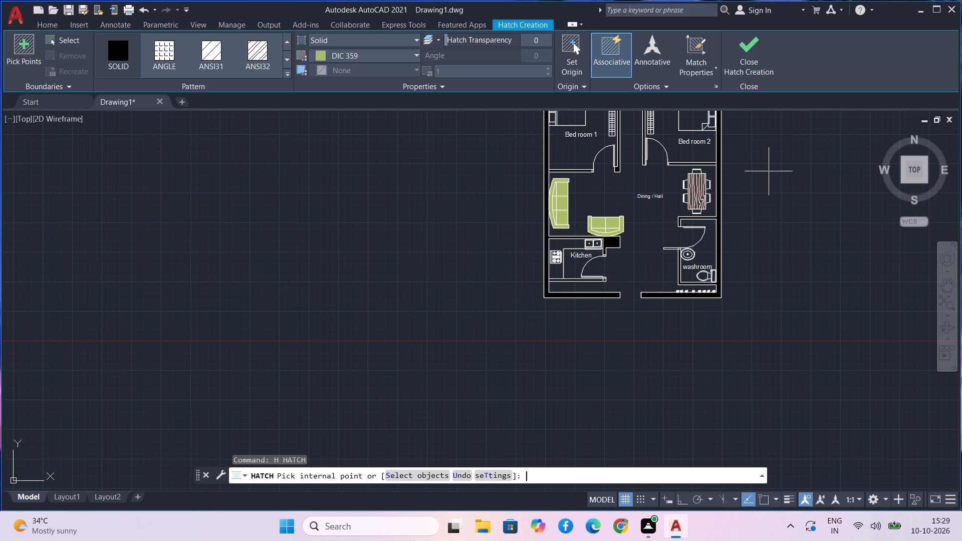
{"action": "middle_click_drag", "start_coordinate": [769, 171], "coordinate": [728, 236]}
{"action": "middle_click_drag", "start_coordinate": [753, 205], "coordinate": [647, 318]}
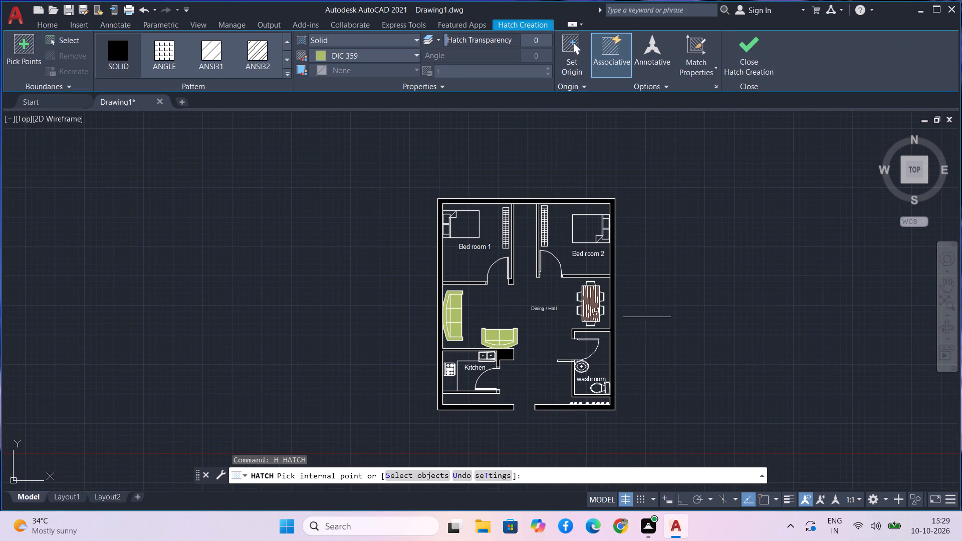
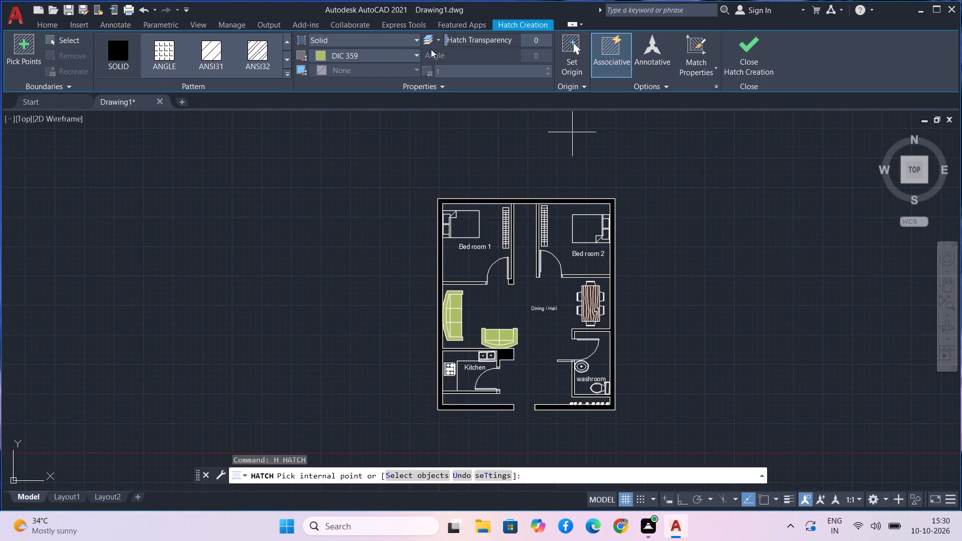
Set the solid hatch's colour to White and fill the bed and both pillows in Bed room 1.
{"action": "left_click", "coordinate": [402, 53]}
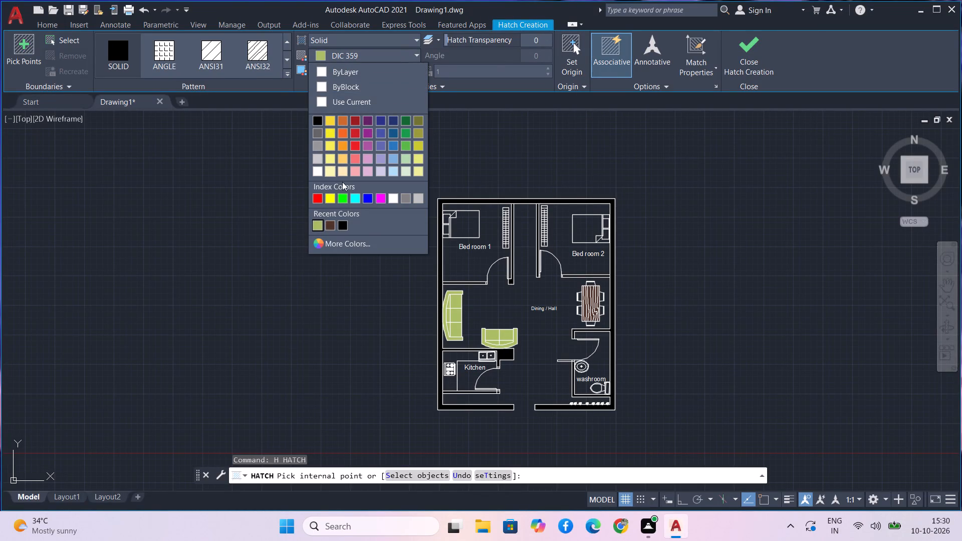
{"action": "left_click", "coordinate": [393, 202]}
{"action": "left_click", "coordinate": [460, 221]}
{"action": "scroll", "coordinate": [449, 230], "scroll_direction": "up", "scroll_amount": 3}
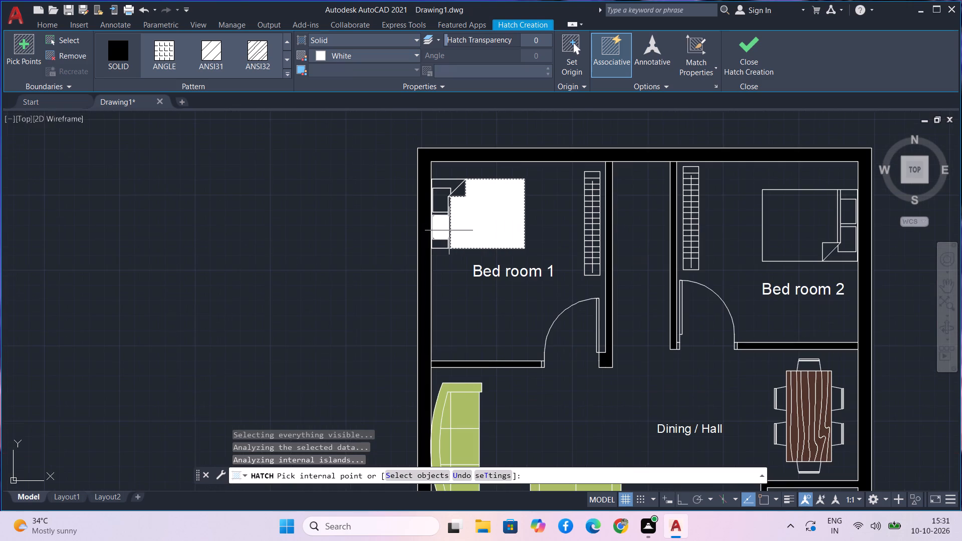
{"action": "left_click", "coordinate": [440, 208]}
{"action": "left_click", "coordinate": [444, 228]}
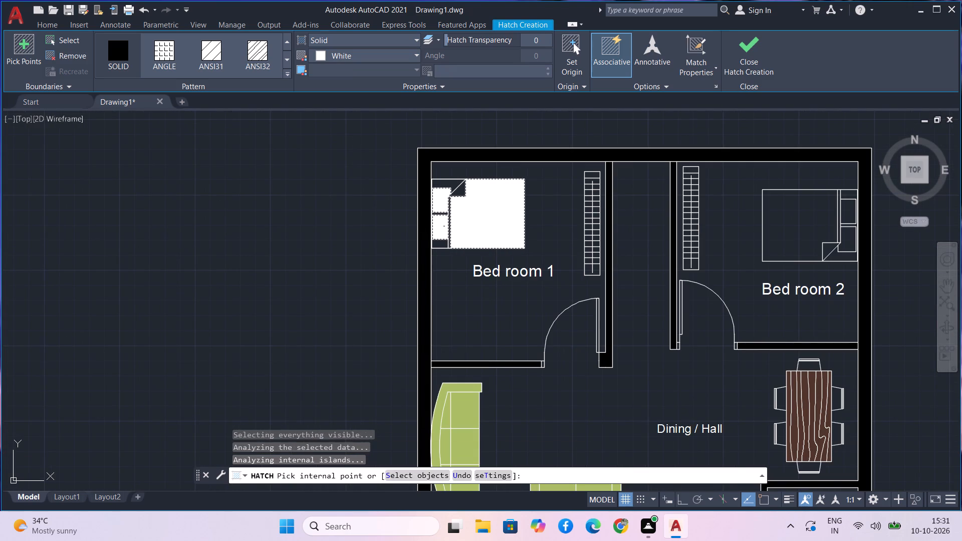
Fill the bed and both pillows in Bed room 2 with the solid white hatch.
{"action": "scroll", "coordinate": [694, 205], "scroll_direction": "down", "scroll_amount": 2}
{"action": "left_click", "coordinate": [742, 221]}
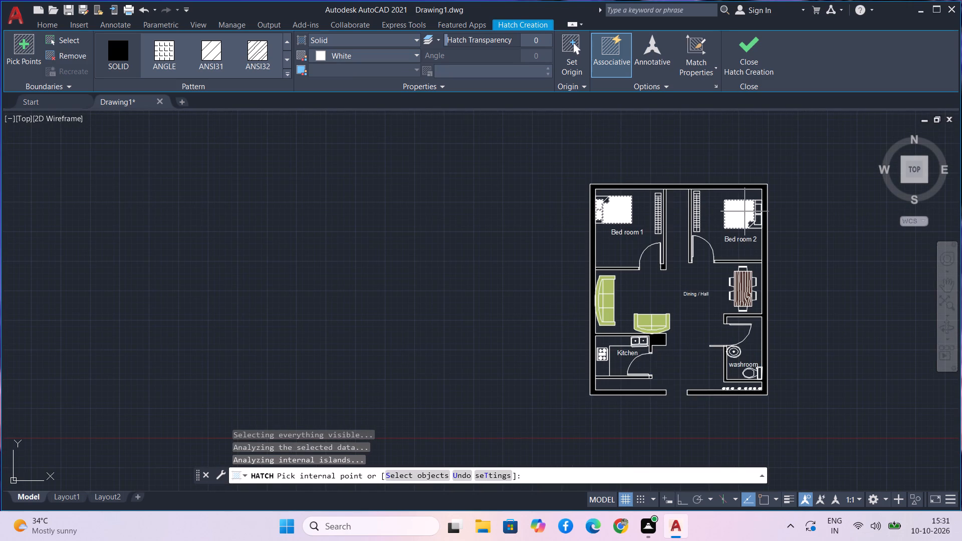
{"action": "middle_click_drag", "start_coordinate": [744, 218], "coordinate": [633, 217]}
{"action": "scroll", "coordinate": [652, 210], "scroll_direction": "up", "scroll_amount": 4}
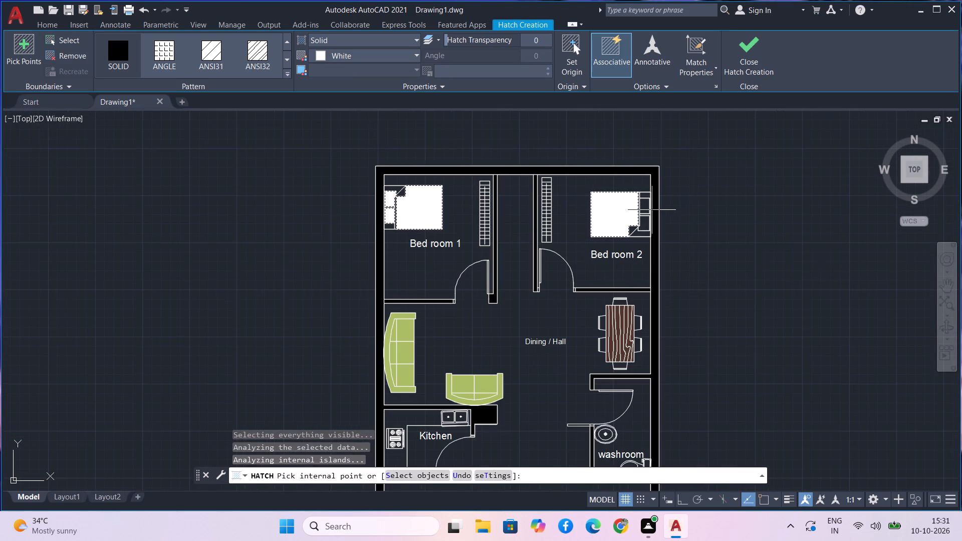
{"action": "left_click", "coordinate": [644, 206]}
{"action": "left_click", "coordinate": [645, 224]}
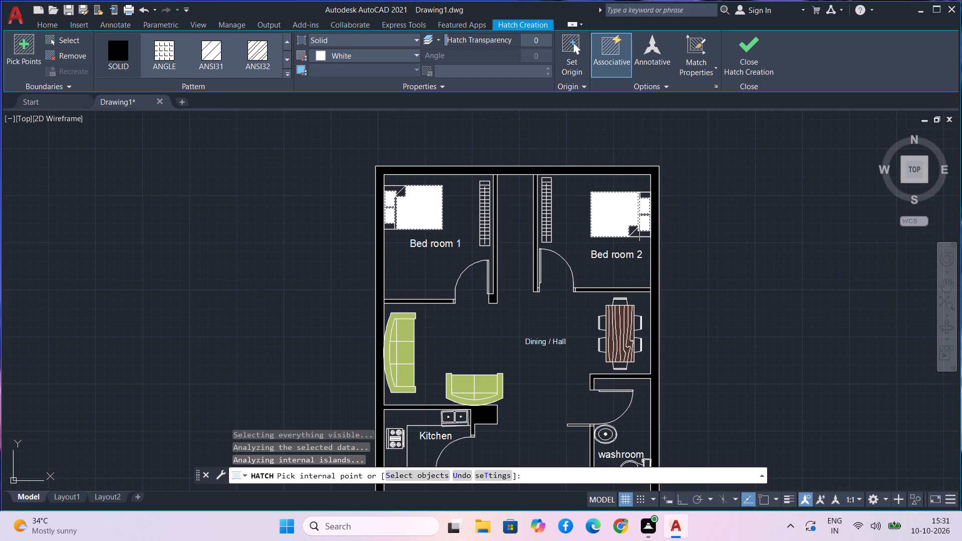
Fill the backrests of the dining chair nearest Bed room 2 and the two hall-side chairs with the solid white hatch.
{"action": "scroll", "coordinate": [618, 293], "scroll_direction": "up", "scroll_amount": 6}
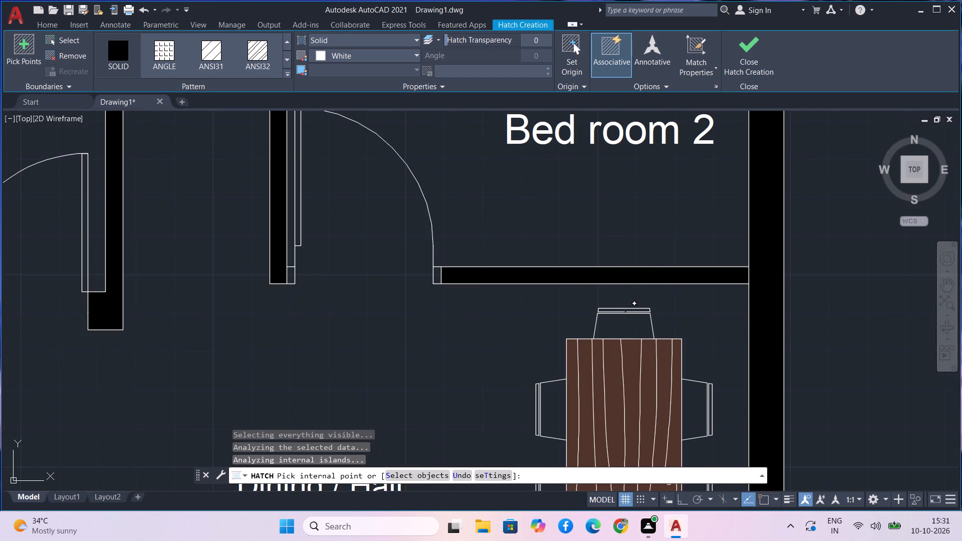
{"action": "scroll", "coordinate": [625, 312], "scroll_direction": "up", "scroll_amount": 4}
{"action": "left_click", "coordinate": [626, 310]}
{"action": "scroll", "coordinate": [626, 310], "scroll_direction": "down", "scroll_amount": 4}
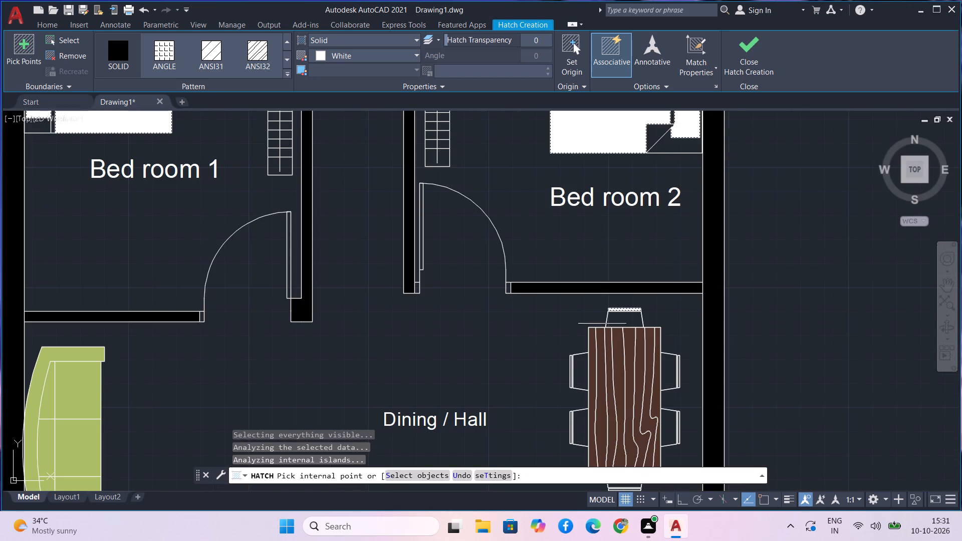
{"action": "scroll", "coordinate": [573, 368], "scroll_direction": "up", "scroll_amount": 4}
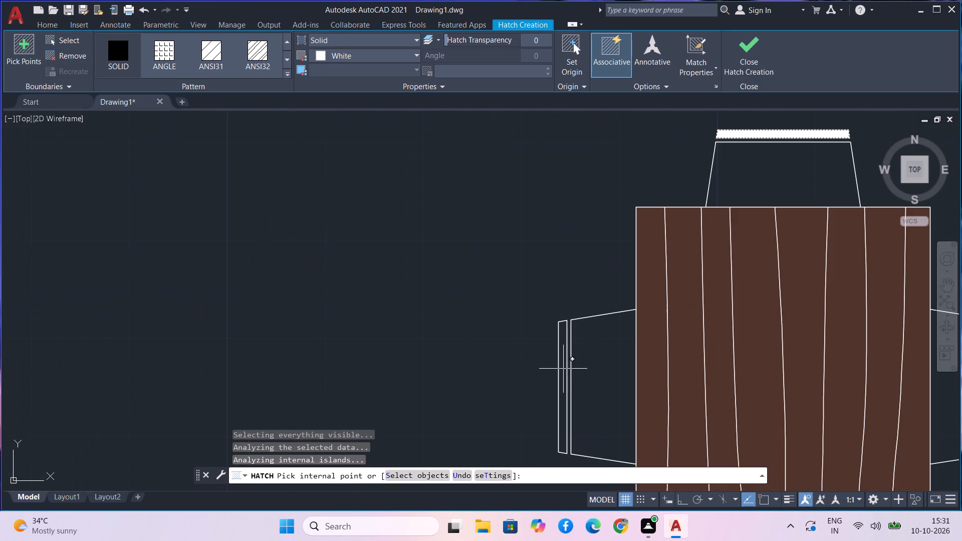
{"action": "left_click", "coordinate": [563, 370]}
{"action": "scroll", "coordinate": [563, 370], "scroll_direction": "down", "scroll_amount": 3}
{"action": "middle_click_drag", "start_coordinate": [564, 391], "coordinate": [562, 208]}
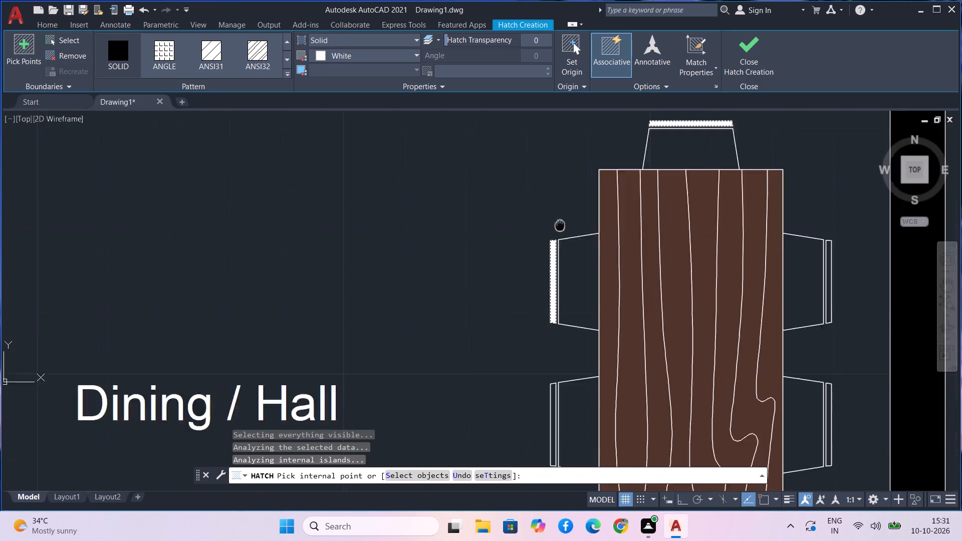
{"action": "middle_click_drag", "start_coordinate": [562, 208], "coordinate": [563, 201]}
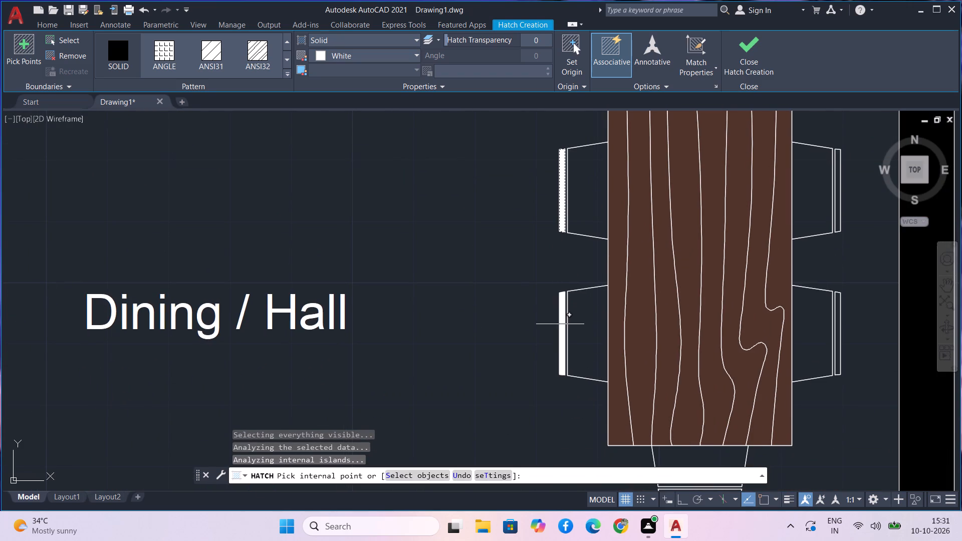
{"action": "left_click", "coordinate": [560, 324]}
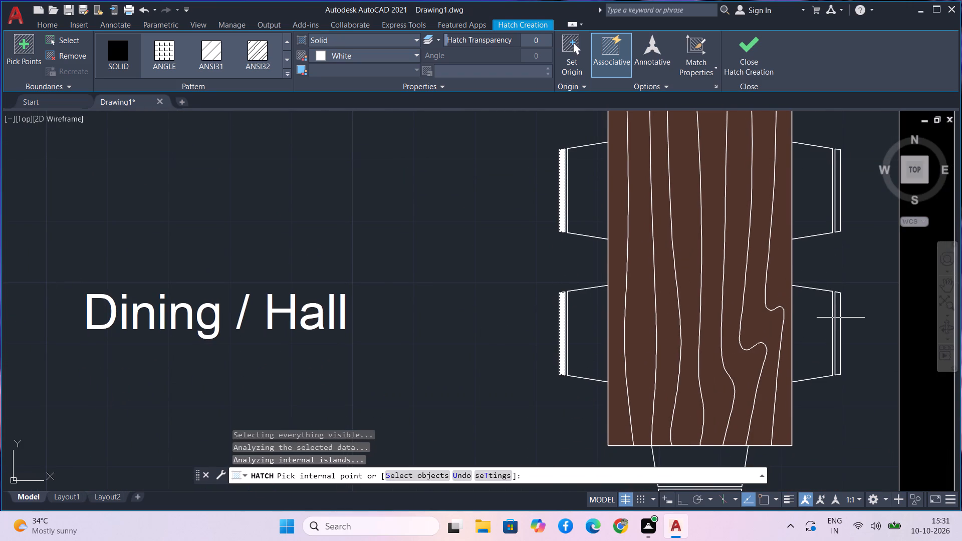
Fill the backrests of the two wall-side dining chairs and the chair at the washroom end with the solid white hatch.
{"action": "left_click", "coordinate": [839, 326]}
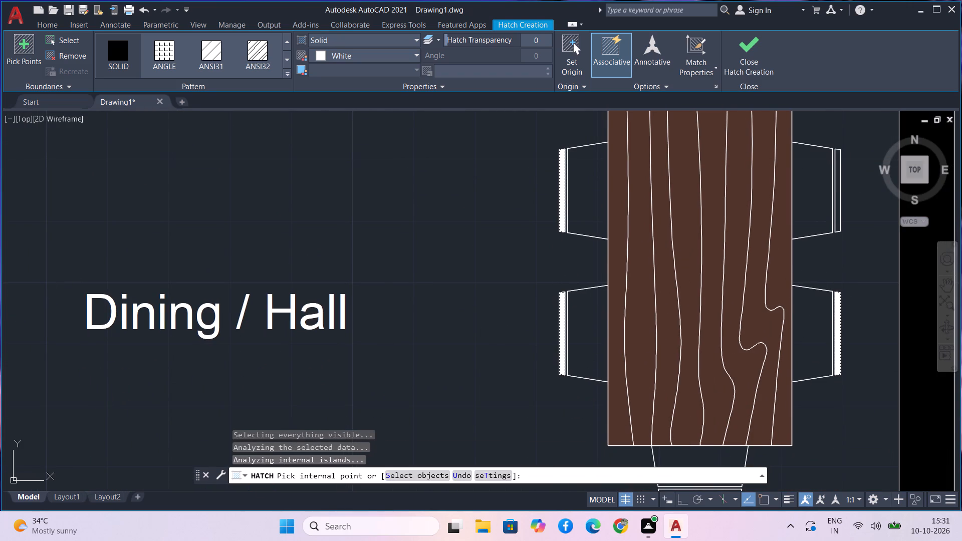
{"action": "left_click", "coordinate": [837, 200]}
{"action": "scroll", "coordinate": [837, 200], "scroll_direction": "down", "scroll_amount": 2}
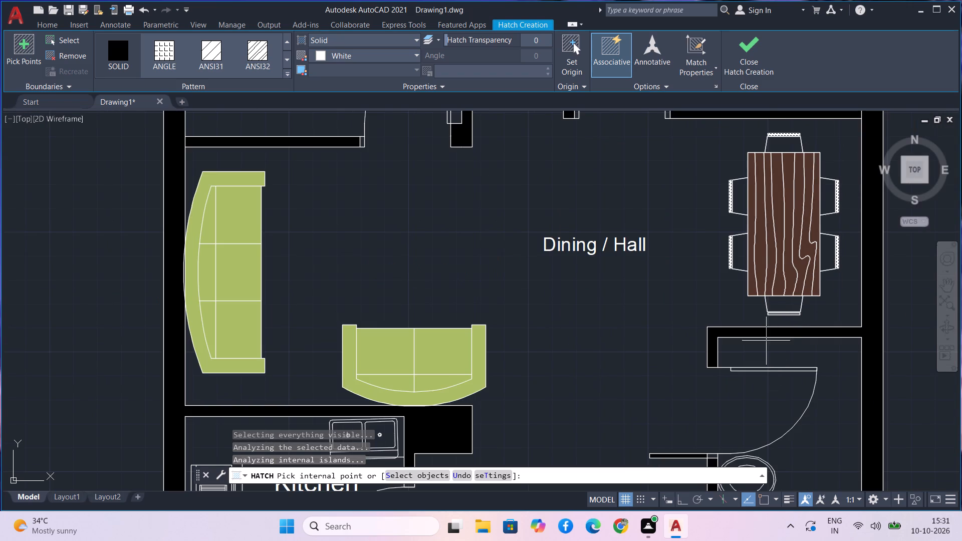
{"action": "scroll", "coordinate": [776, 331], "scroll_direction": "up", "scroll_amount": 4}
{"action": "left_click", "coordinate": [796, 298]}
{"action": "scroll", "coordinate": [780, 151], "scroll_direction": "down", "scroll_amount": 3}
{"action": "scroll", "coordinate": [781, 249], "scroll_direction": "down", "scroll_amount": 1}
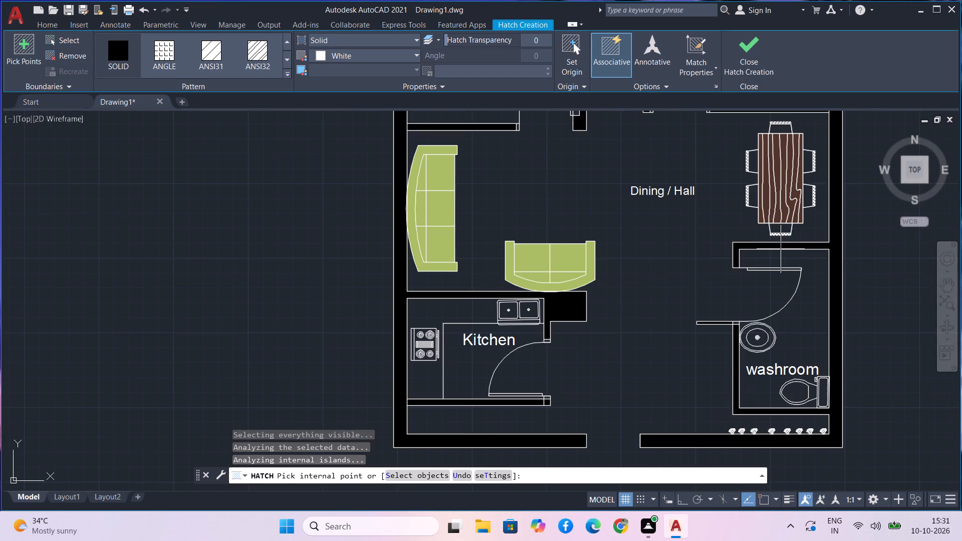
Fill the washroom toilet's bowl, the small part beside its tank and the tank with the solid white hatch.
{"action": "middle_click_drag", "start_coordinate": [744, 214], "coordinate": [738, 338]}
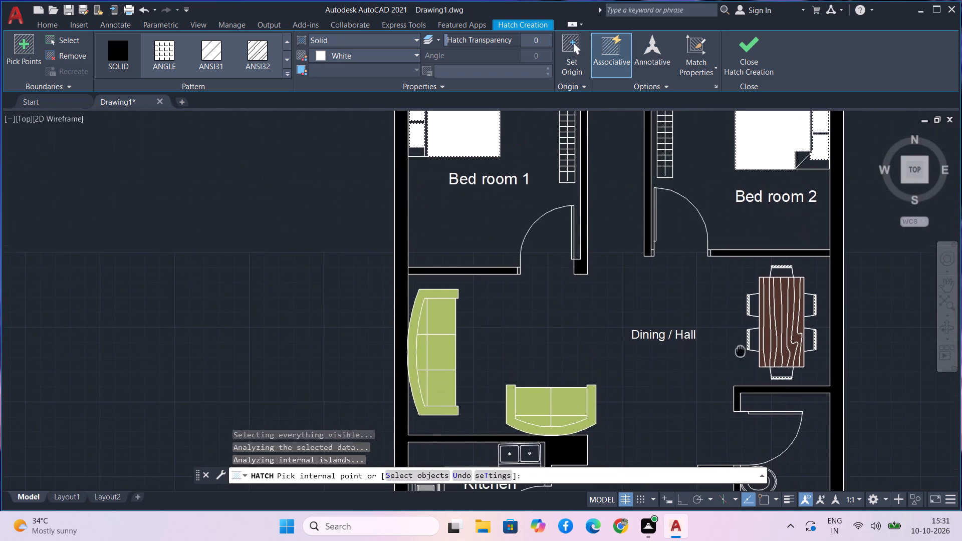
{"action": "middle_click_drag", "start_coordinate": [738, 338], "coordinate": [703, 200]}
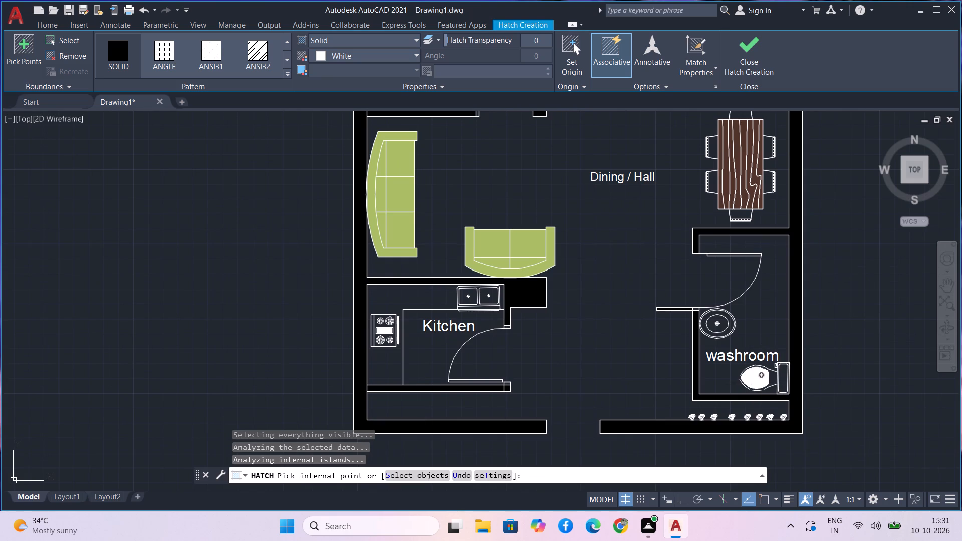
{"action": "scroll", "coordinate": [763, 378], "scroll_direction": "up", "scroll_amount": 3}
{"action": "left_click", "coordinate": [759, 382]}
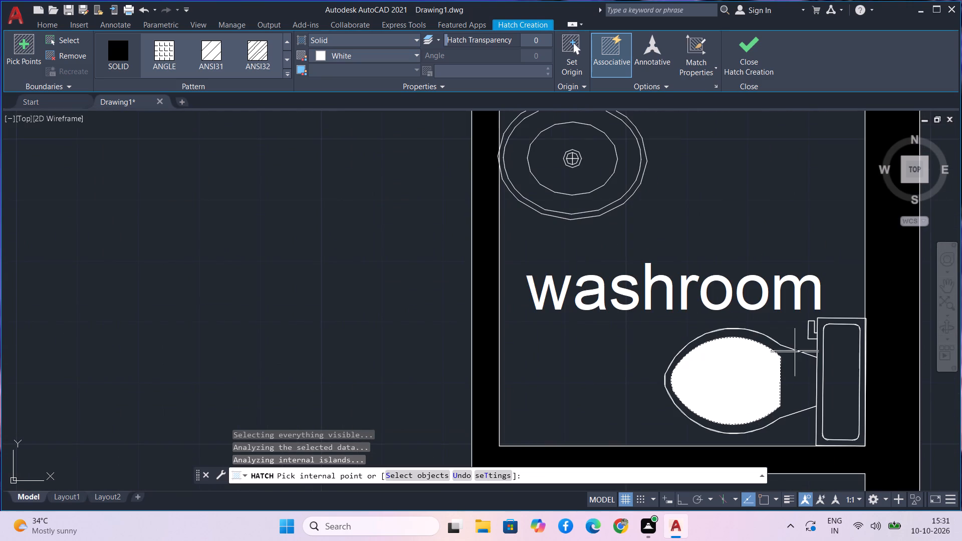
{"action": "left_click", "coordinate": [813, 324]}
{"action": "left_click", "coordinate": [842, 361]}
Check the kitchen stove and the rest of the plan for parts still to colour, and finish the white hatch.
{"action": "scroll", "coordinate": [837, 344], "scroll_direction": "down", "scroll_amount": 2}
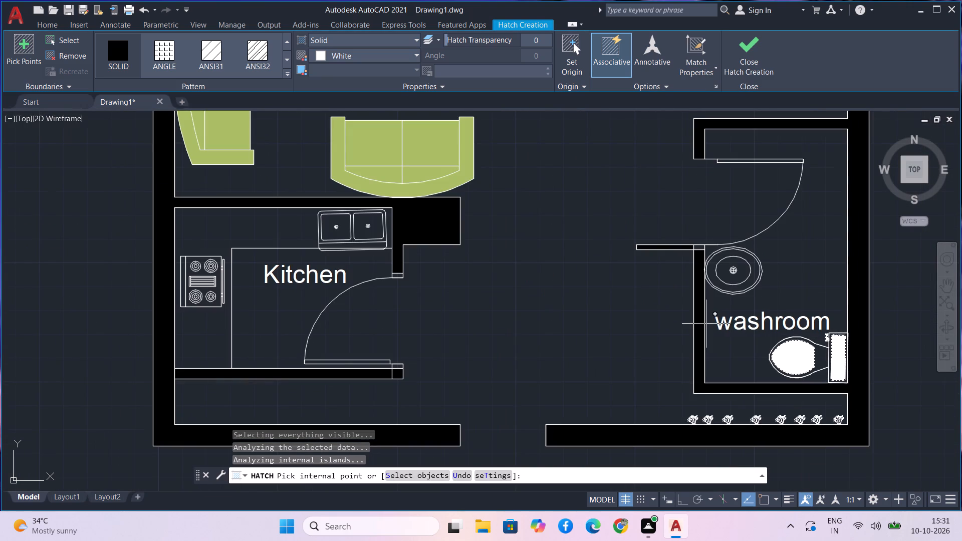
{"action": "scroll", "coordinate": [210, 289], "scroll_direction": "up", "scroll_amount": 3}
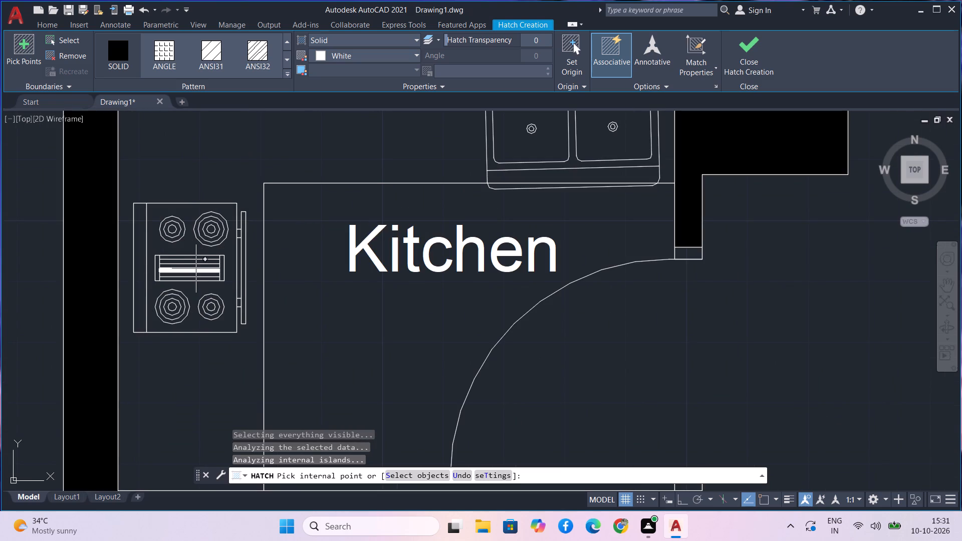
{"action": "scroll", "coordinate": [195, 265], "scroll_direction": "up", "scroll_amount": 3}
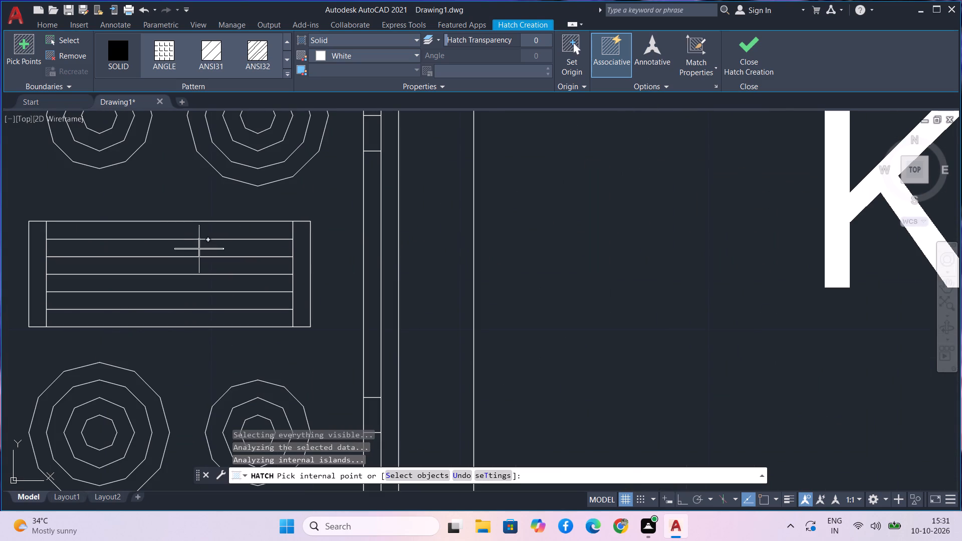
{"action": "scroll", "coordinate": [201, 240], "scroll_direction": "down", "scroll_amount": 7}
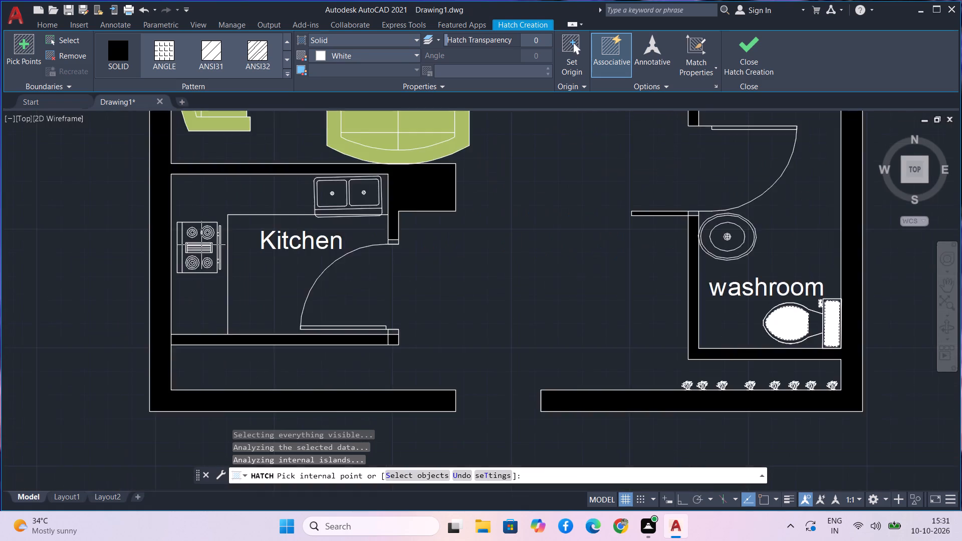
{"action": "scroll", "coordinate": [201, 245], "scroll_direction": "down", "scroll_amount": 4}
{"action": "scroll", "coordinate": [210, 212], "scroll_direction": "up", "scroll_amount": 4}
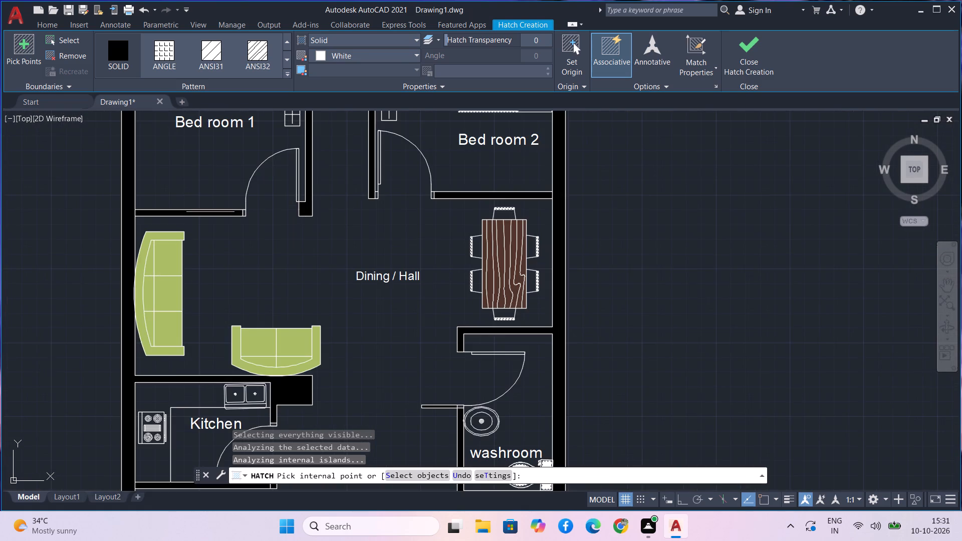
{"action": "scroll", "coordinate": [221, 233], "scroll_direction": "down", "scroll_amount": 1}
{"action": "middle_click_drag", "start_coordinate": [222, 237], "coordinate": [230, 284]}
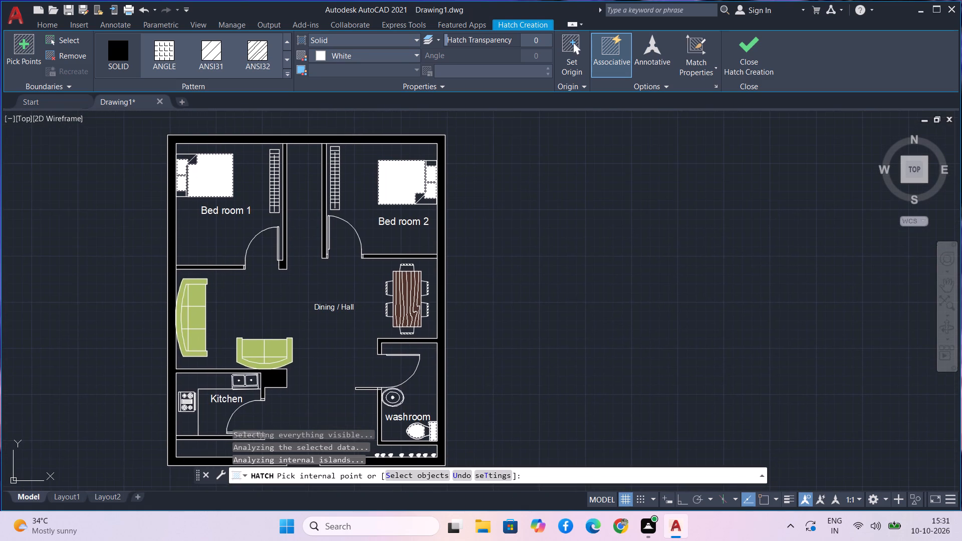
{"action": "left_click", "coordinate": [727, 54]}
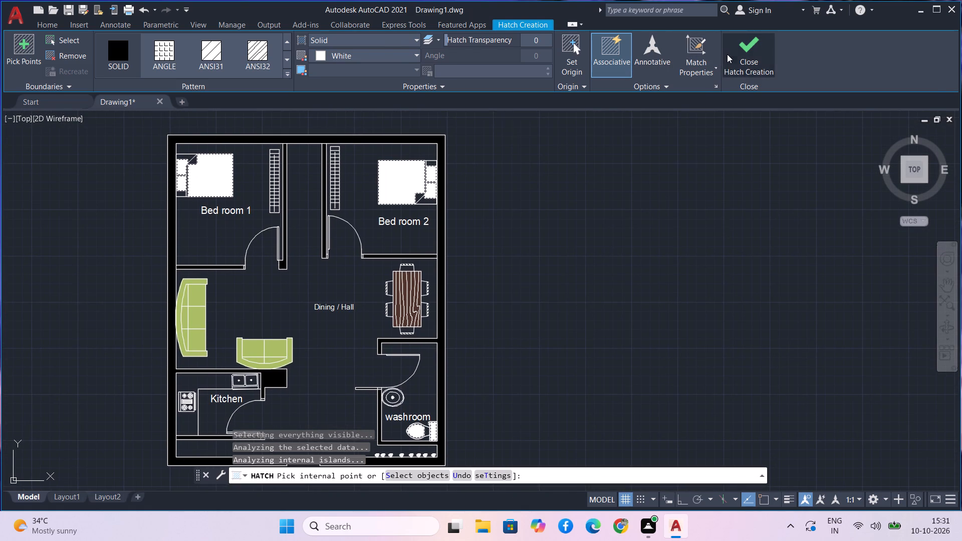
Fill the seats of the two hall-side and two wall-side dining chairs with a solid hatch in dark red 153,27,30.
{"action": "type", "text": "h"}
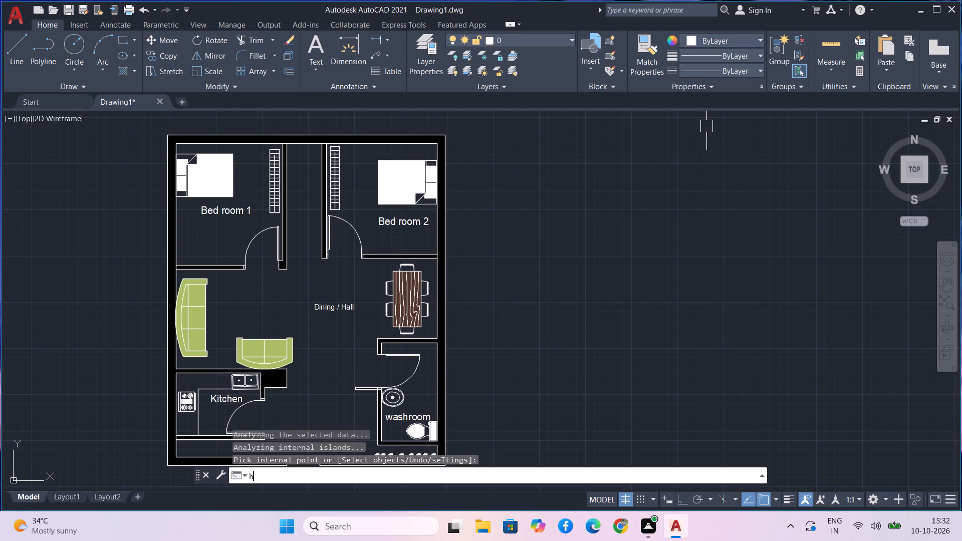
{"action": "key", "text": "space"}
{"action": "left_click", "coordinate": [413, 58]}
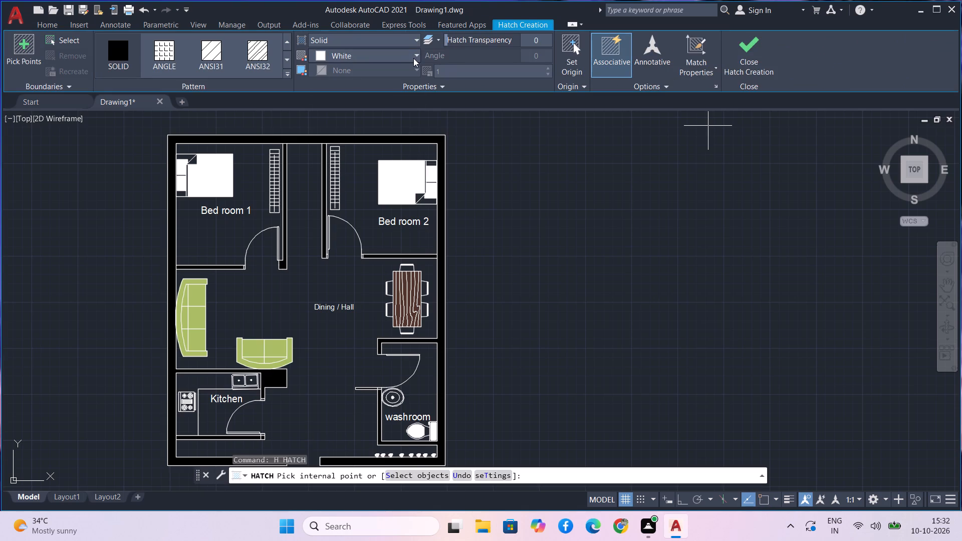
{"action": "left_click", "coordinate": [352, 119]}
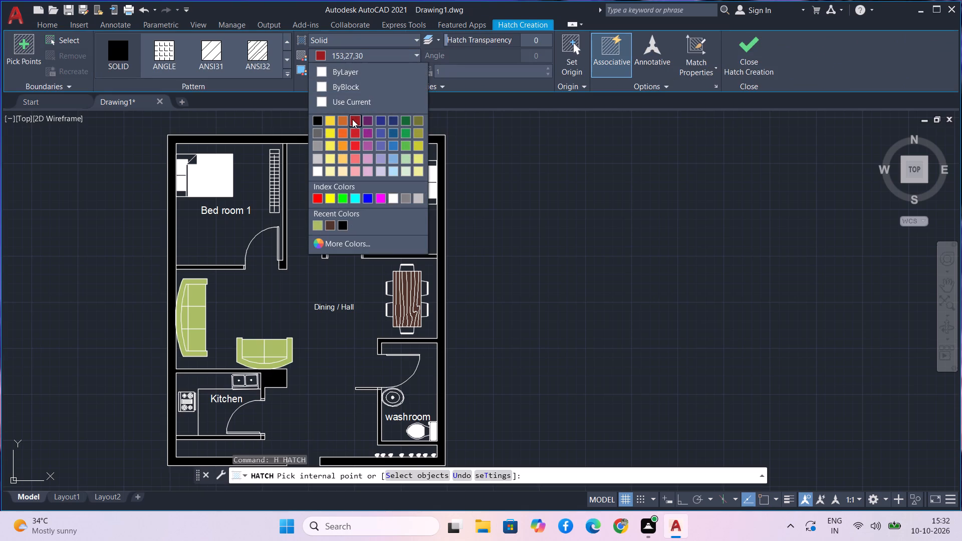
{"action": "scroll", "coordinate": [257, 161], "scroll_direction": "up", "scroll_amount": 2}
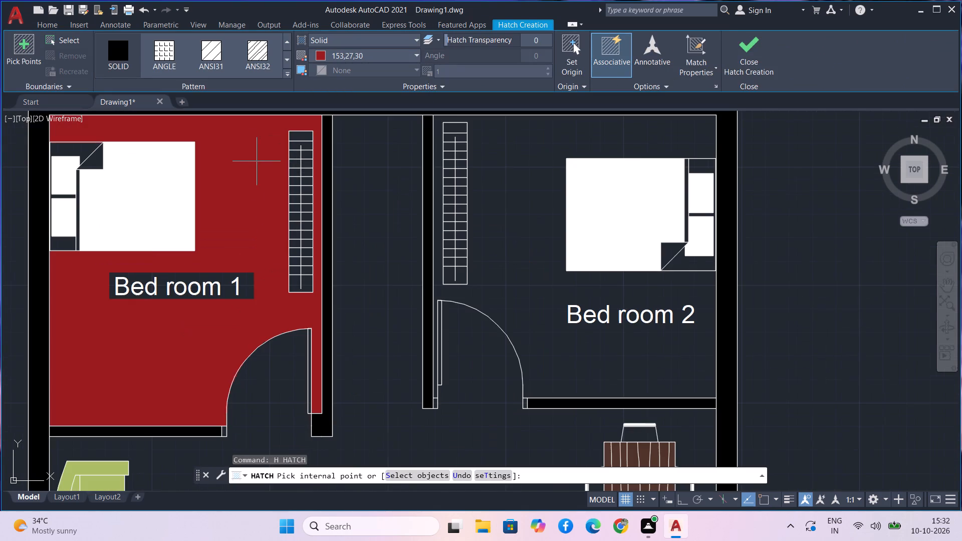
{"action": "scroll", "coordinate": [352, 243], "scroll_direction": "down", "scroll_amount": 4}
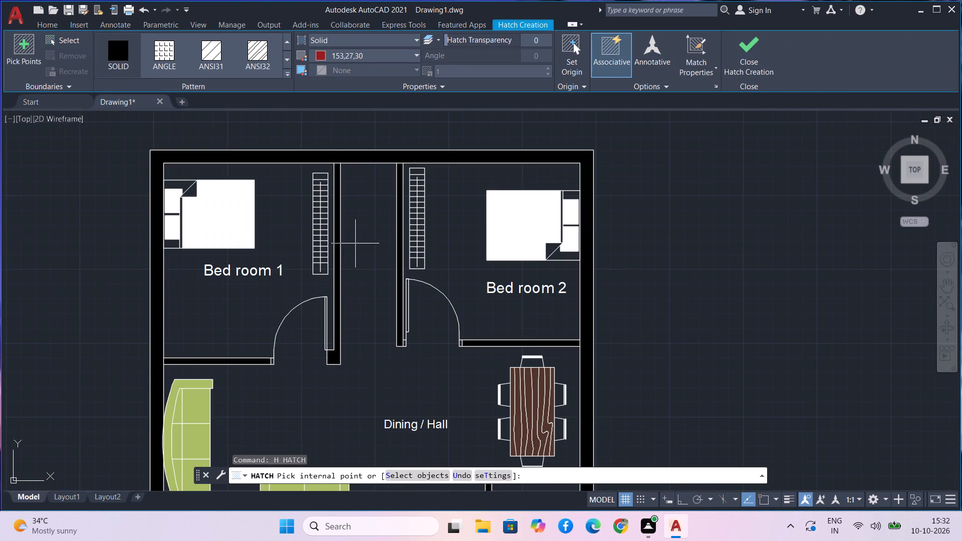
{"action": "scroll", "coordinate": [364, 309], "scroll_direction": "down", "scroll_amount": 2}
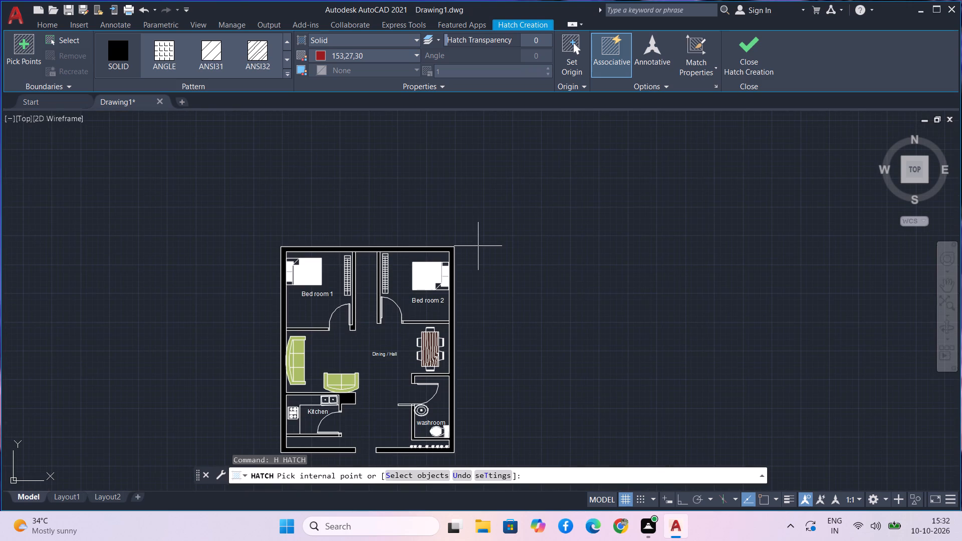
{"action": "scroll", "coordinate": [409, 346], "scroll_direction": "up", "scroll_amount": 4}
{"action": "middle_click_drag", "start_coordinate": [416, 339], "coordinate": [360, 296]}
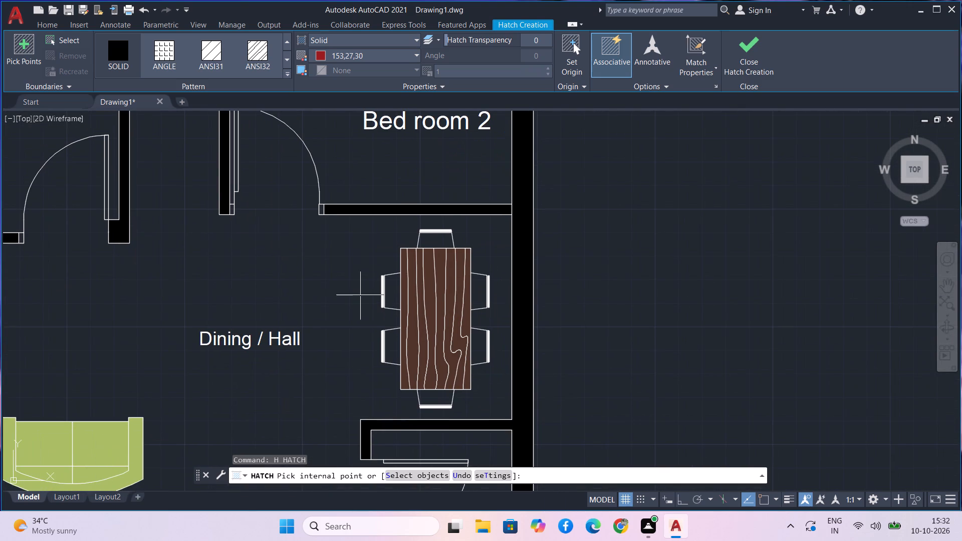
{"action": "left_click", "coordinate": [396, 291]}
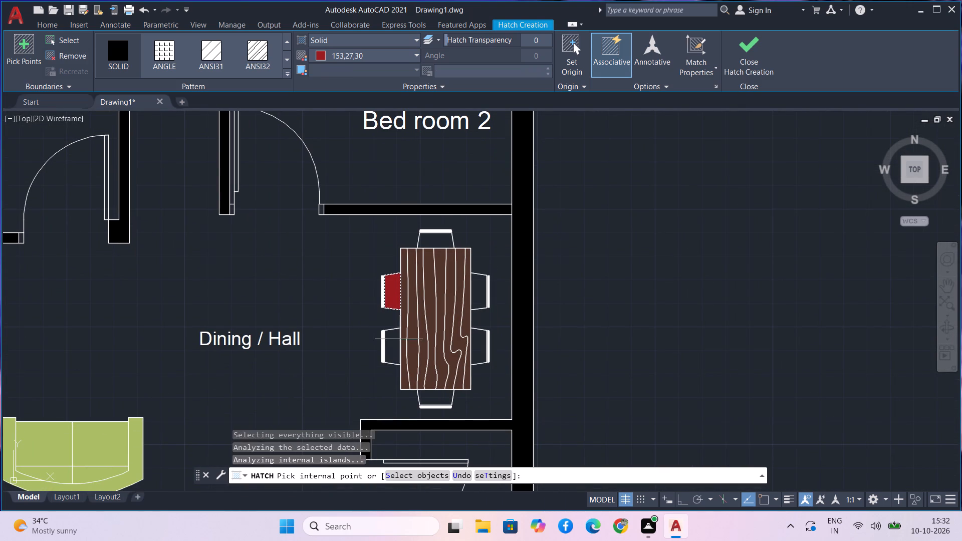
{"action": "left_click", "coordinate": [394, 355]}
{"action": "left_click", "coordinate": [478, 343]}
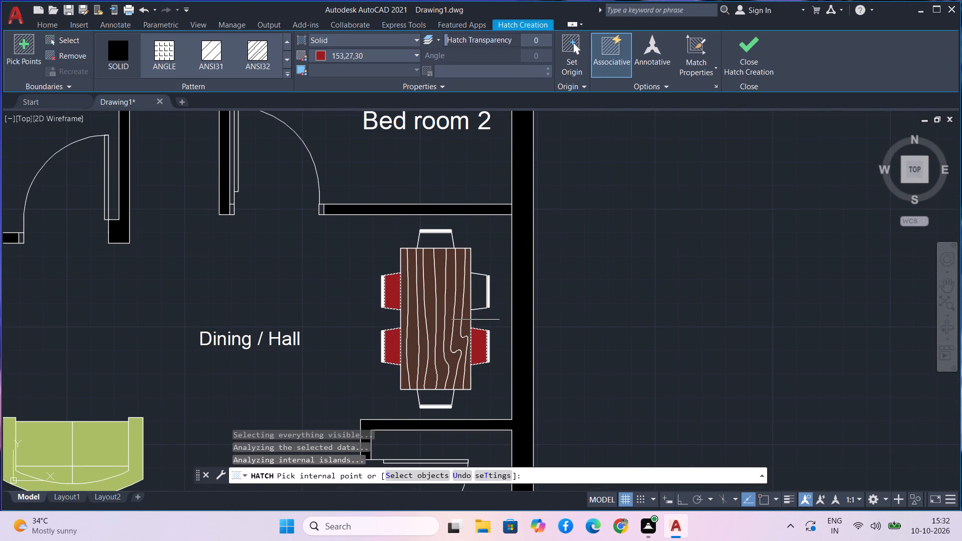
{"action": "left_click", "coordinate": [472, 284]}
Fill the seats of the two end dining chairs with the same dark red solid hatch and finish the hatch.
{"action": "left_click", "coordinate": [441, 243]}
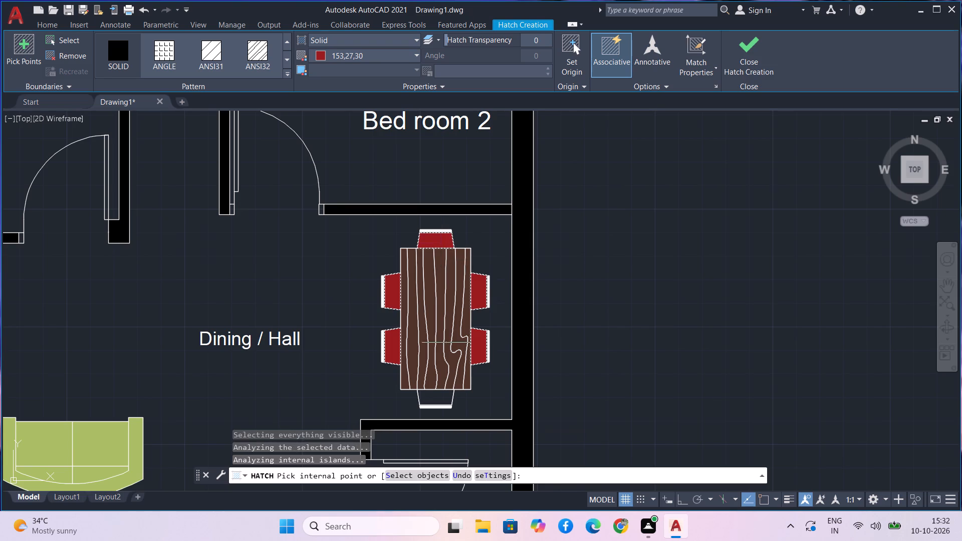
{"action": "left_click", "coordinate": [446, 394]}
{"action": "scroll", "coordinate": [447, 389], "scroll_direction": "down", "scroll_amount": 1}
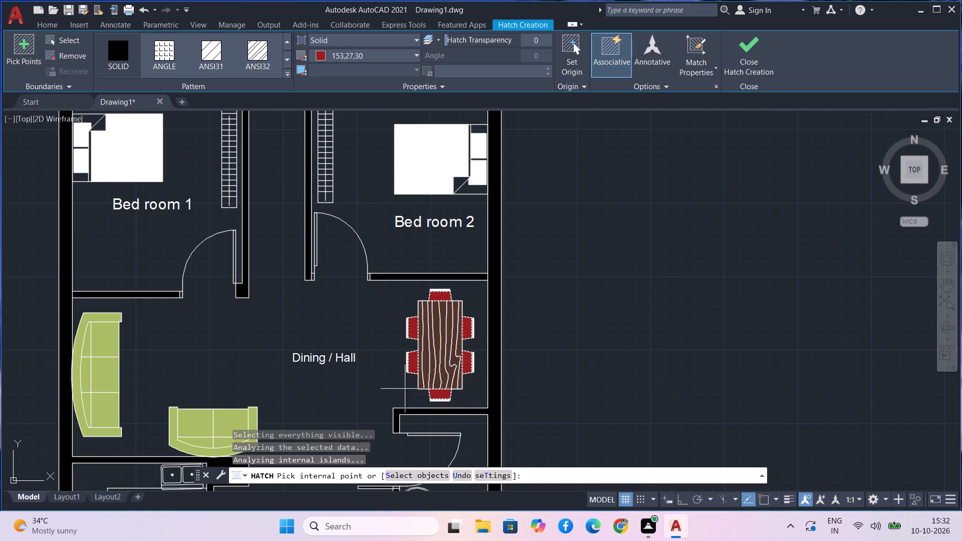
{"action": "middle_click_drag", "start_coordinate": [383, 390], "coordinate": [399, 269]}
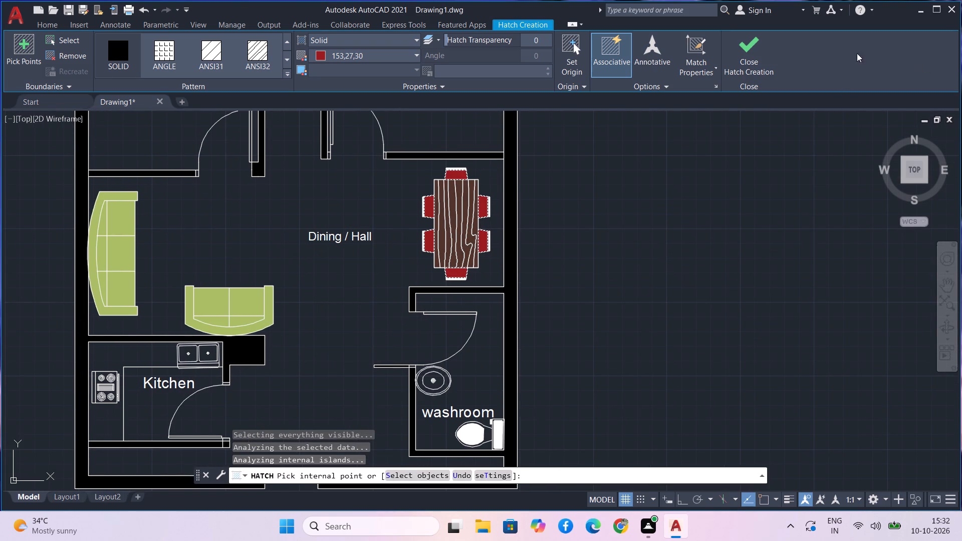
{"action": "left_click", "coordinate": [744, 53]}
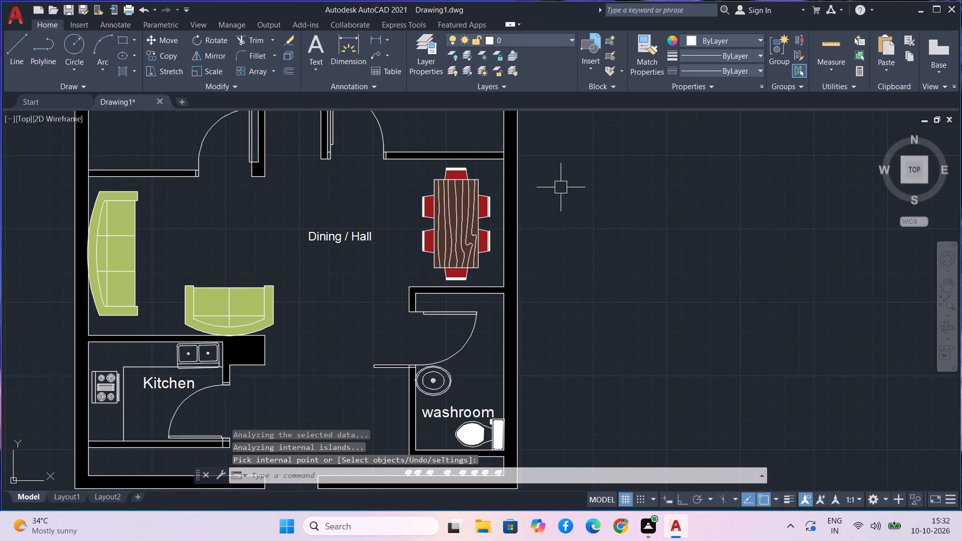
Start another solid hatch and browse the DIC COLOR GUIDE(R) color book as far as the DIC 230 to DIC 239 shades.
{"action": "middle_click", "coordinate": [561, 187]}
{"action": "type", "text": "h"}
{"action": "key", "text": "space"}
{"action": "type", "text": "h"}
{"action": "key", "text": "space"}
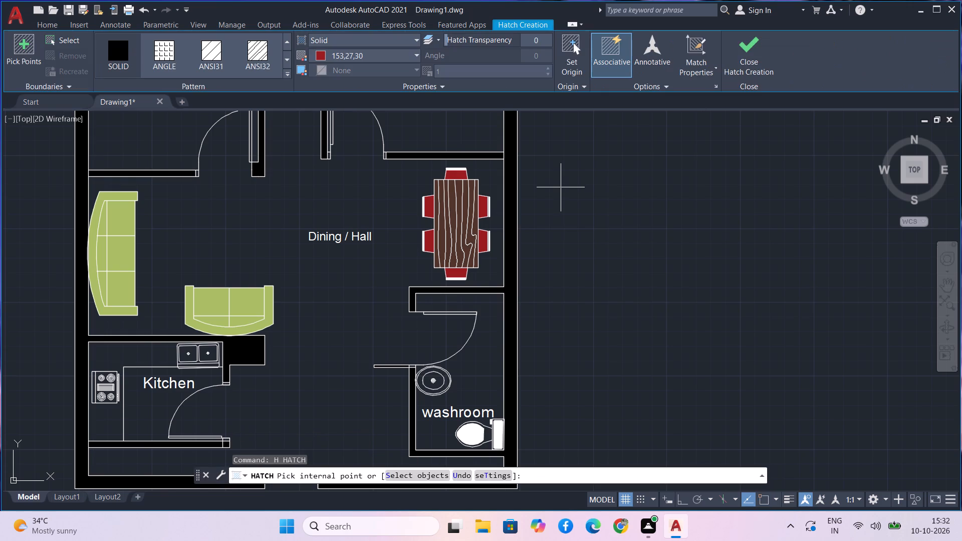
{"action": "left_click", "coordinate": [411, 55]}
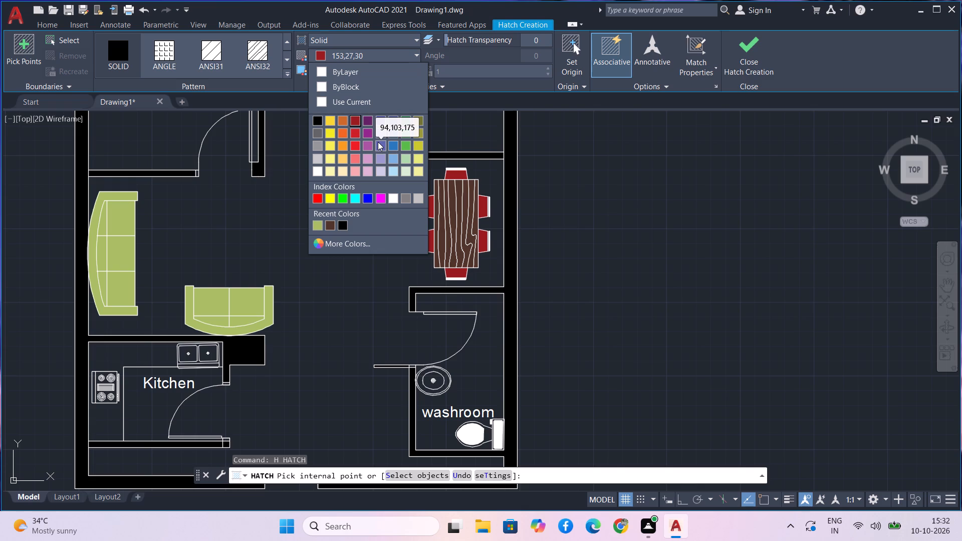
{"action": "left_click", "coordinate": [344, 248]}
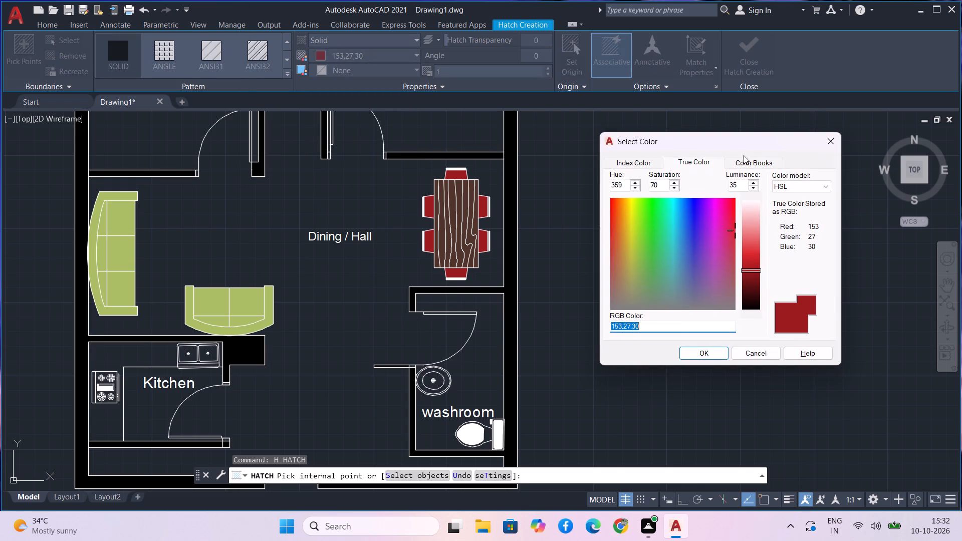
{"action": "left_click", "coordinate": [744, 155]}
{"action": "left_click", "coordinate": [745, 159]}
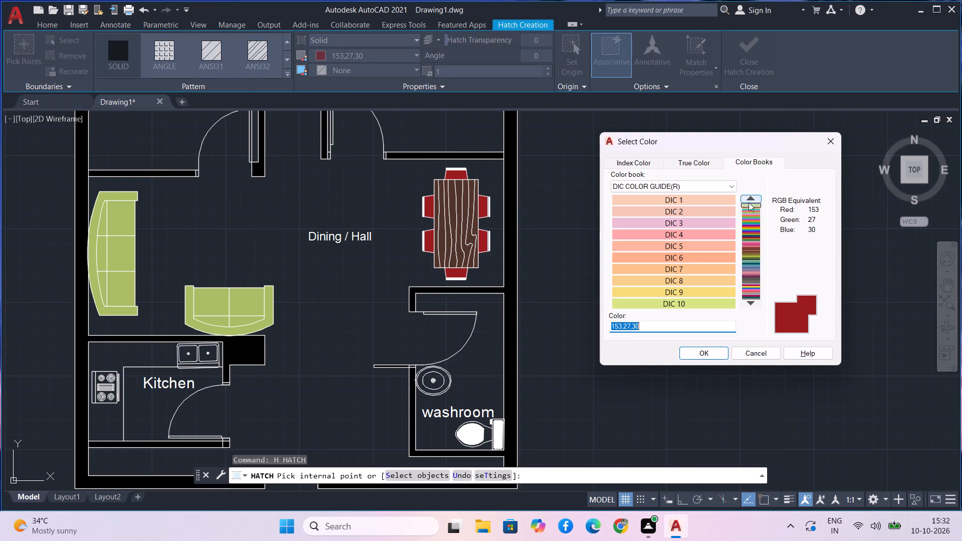
{"action": "triple_click", "coordinate": [749, 308]}
{"action": "triple_click", "coordinate": [749, 307]}
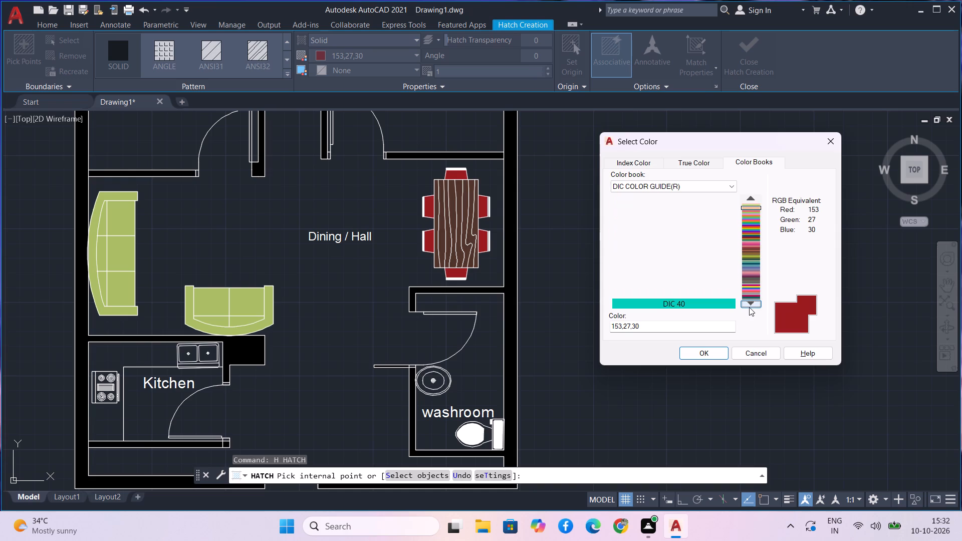
{"action": "triple_click", "coordinate": [749, 307]}
{"action": "triple_click", "coordinate": [749, 307]}
{"action": "triple_click", "coordinate": [749, 307]}
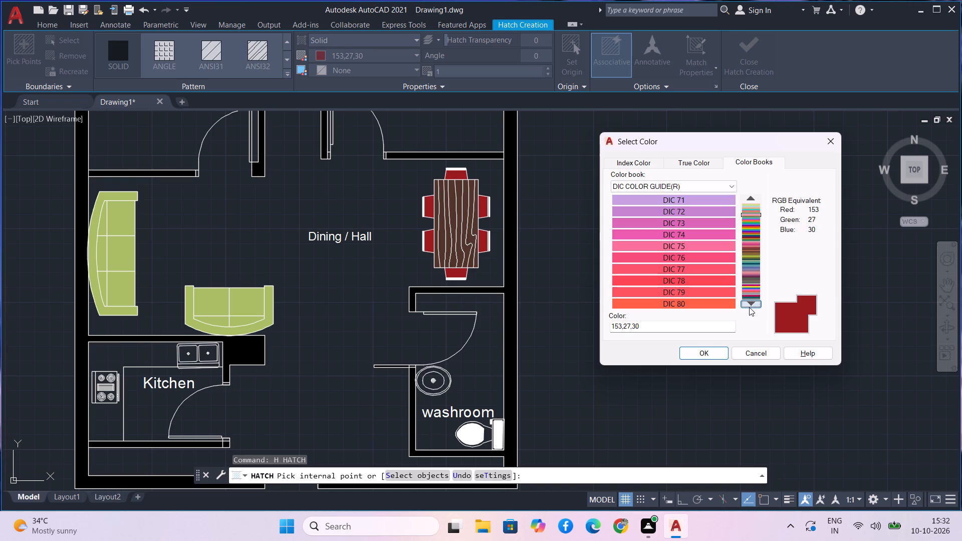
{"action": "triple_click", "coordinate": [749, 307]}
{"action": "triple_click", "coordinate": [749, 304]}
{"action": "triple_click", "coordinate": [749, 304]}
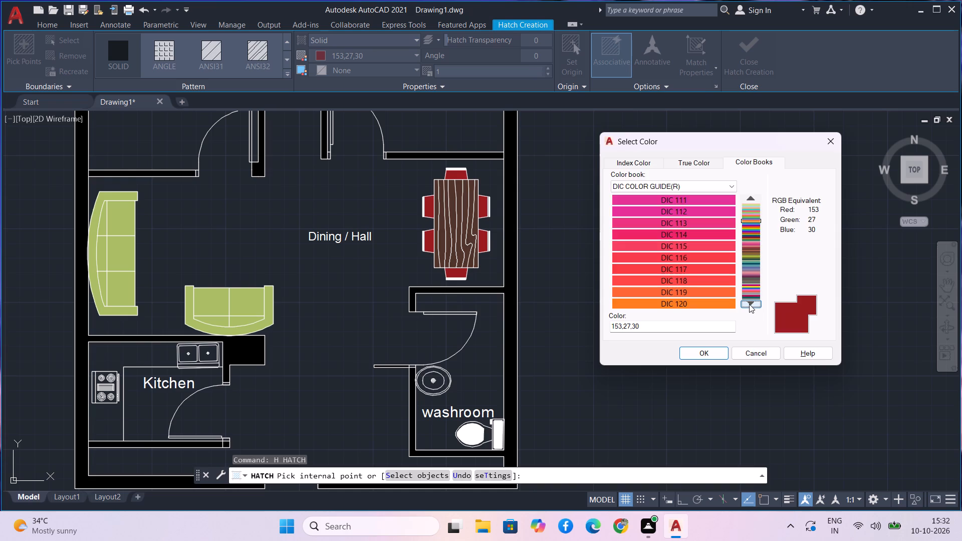
{"action": "triple_click", "coordinate": [749, 304]}
{"action": "triple_click", "coordinate": [749, 304]}
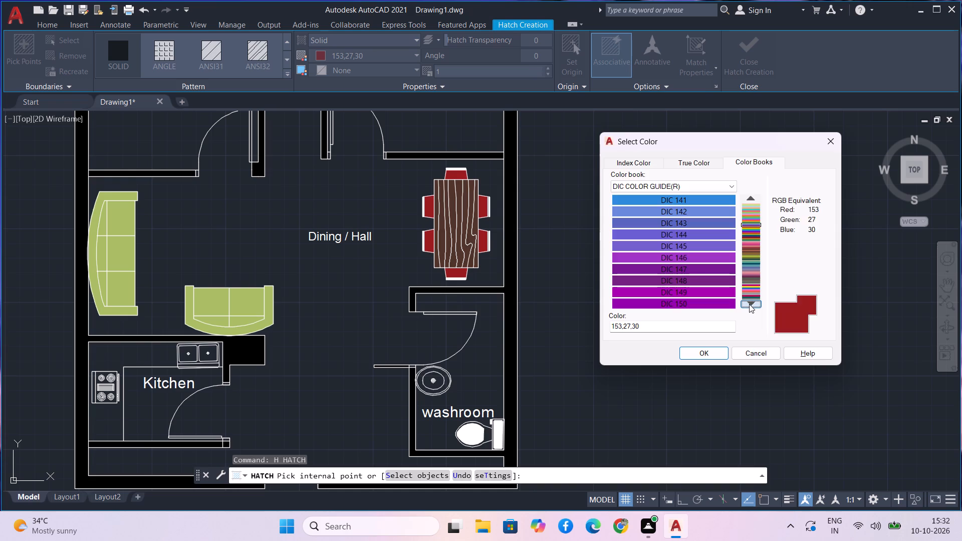
{"action": "left_click", "coordinate": [749, 304]}
{"action": "double_click", "coordinate": [749, 304]}
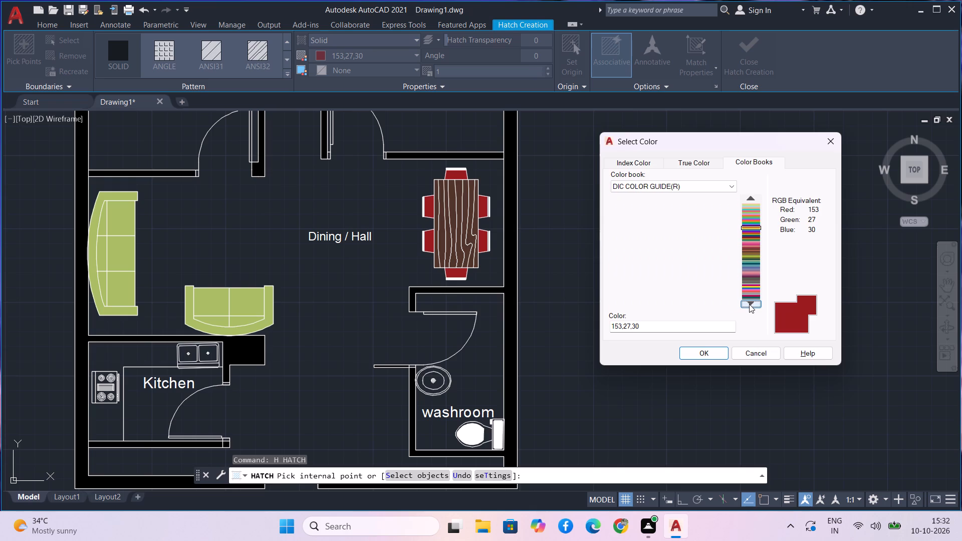
{"action": "double_click", "coordinate": [749, 304]}
{"action": "left_click", "coordinate": [749, 304]}
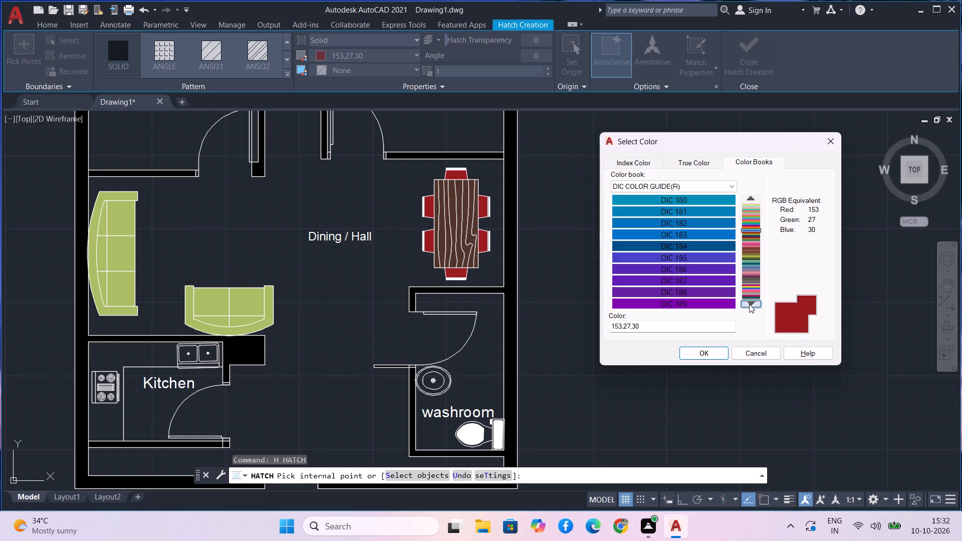
{"action": "left_click", "coordinate": [749, 304]}
{"action": "left_click", "coordinate": [749, 304]}
{"action": "left_click", "coordinate": [749, 304]}
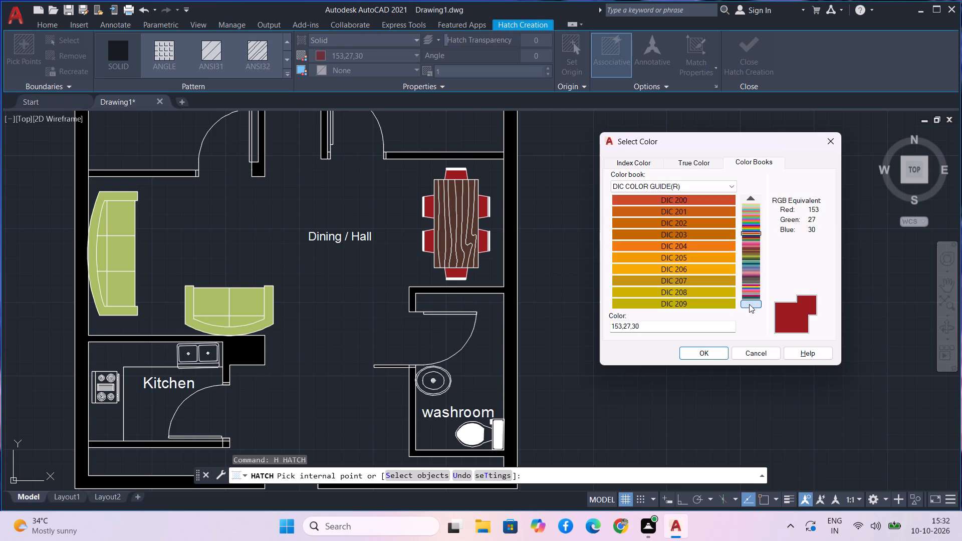
{"action": "double_click", "coordinate": [749, 304]}
{"action": "left_click", "coordinate": [749, 304]}
{"action": "double_click", "coordinate": [749, 304]}
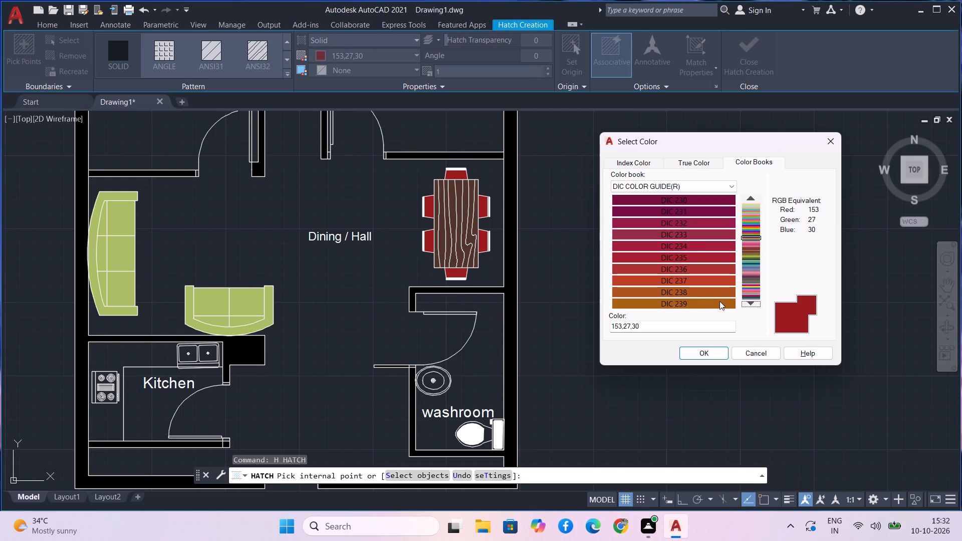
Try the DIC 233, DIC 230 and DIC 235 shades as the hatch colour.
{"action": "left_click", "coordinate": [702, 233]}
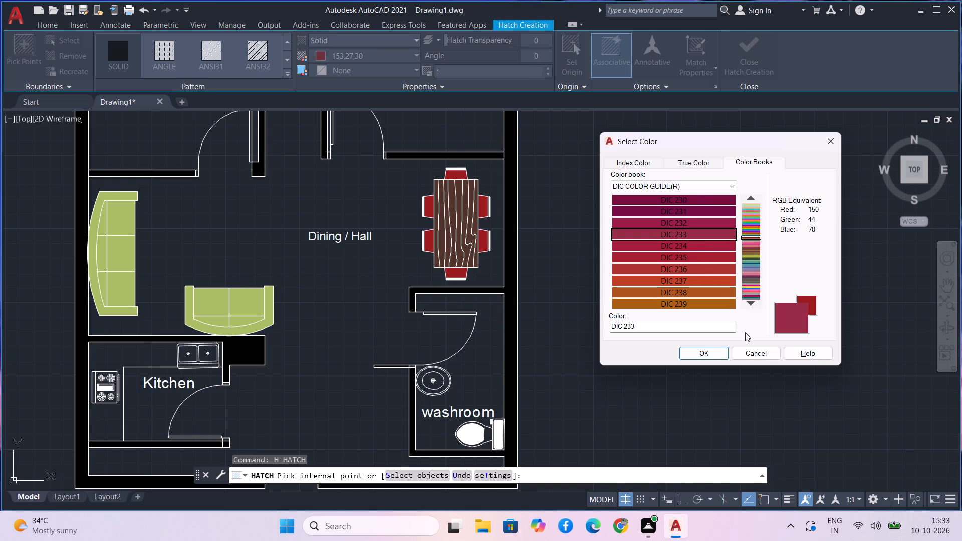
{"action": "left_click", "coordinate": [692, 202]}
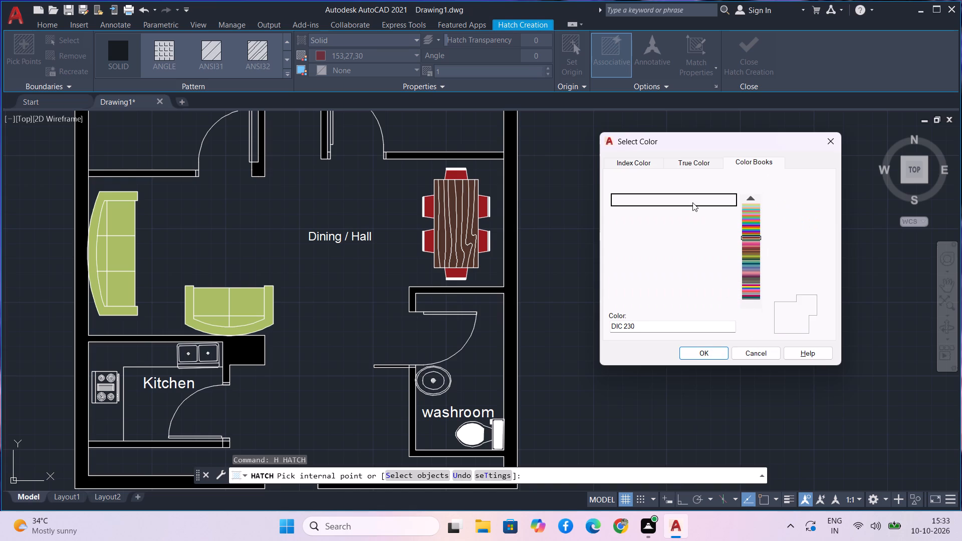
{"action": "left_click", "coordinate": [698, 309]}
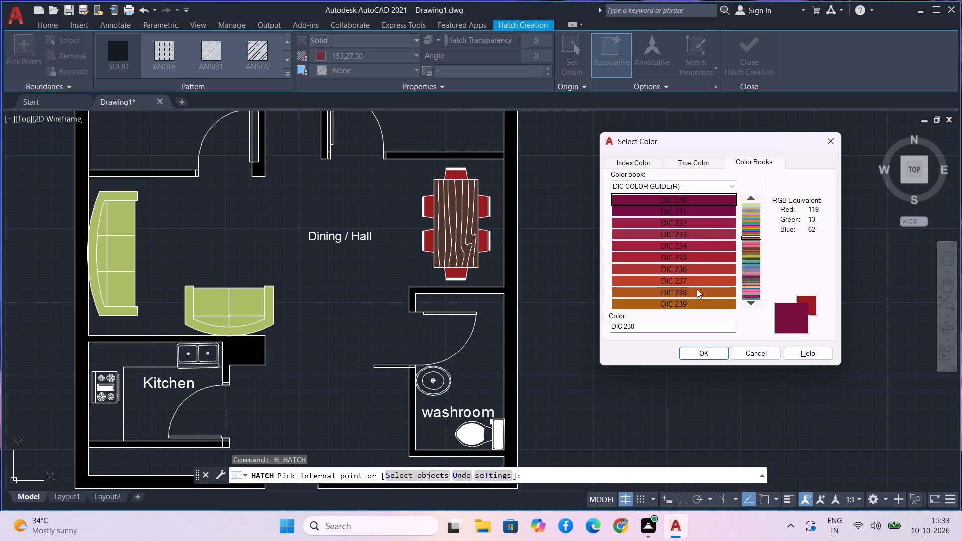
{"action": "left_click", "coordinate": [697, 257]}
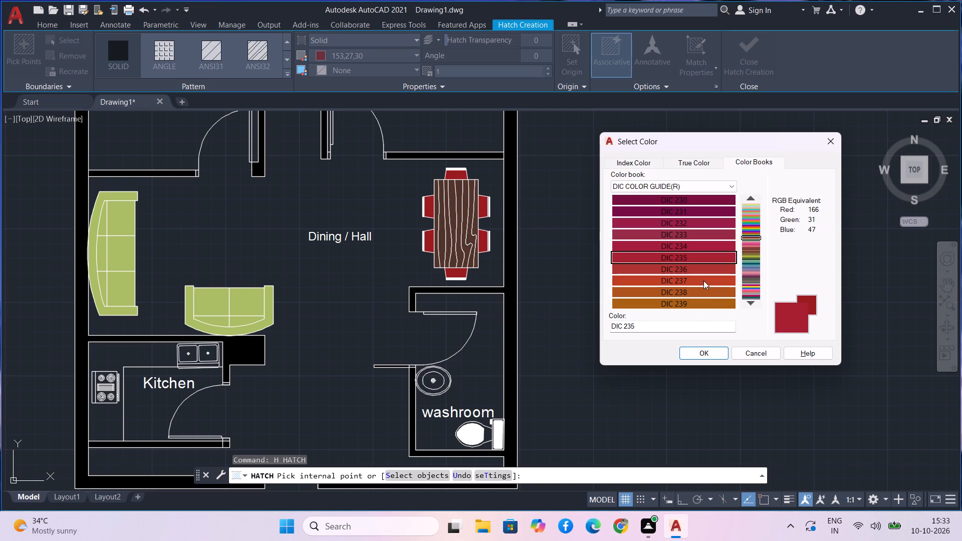
Set the new hatch's colour to the dark blue DIC 255 from the color book.
{"action": "left_click", "coordinate": [755, 305]}
{"action": "left_click", "coordinate": [755, 305]}
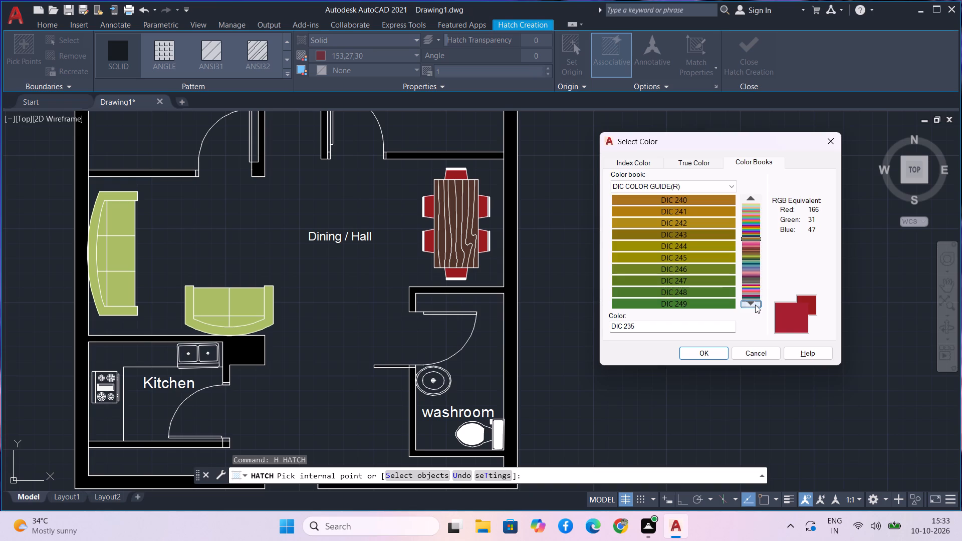
{"action": "left_click", "coordinate": [755, 305]}
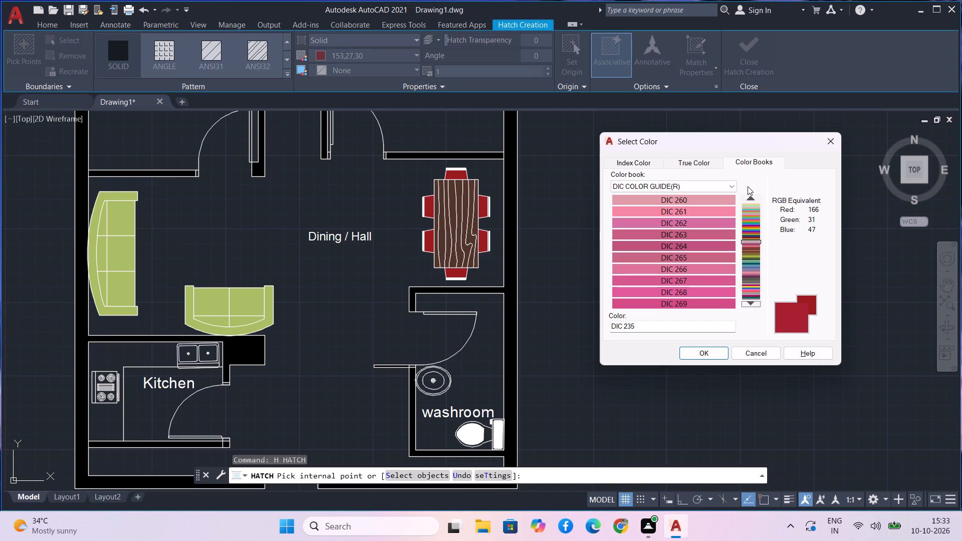
{"action": "left_click", "coordinate": [750, 198]}
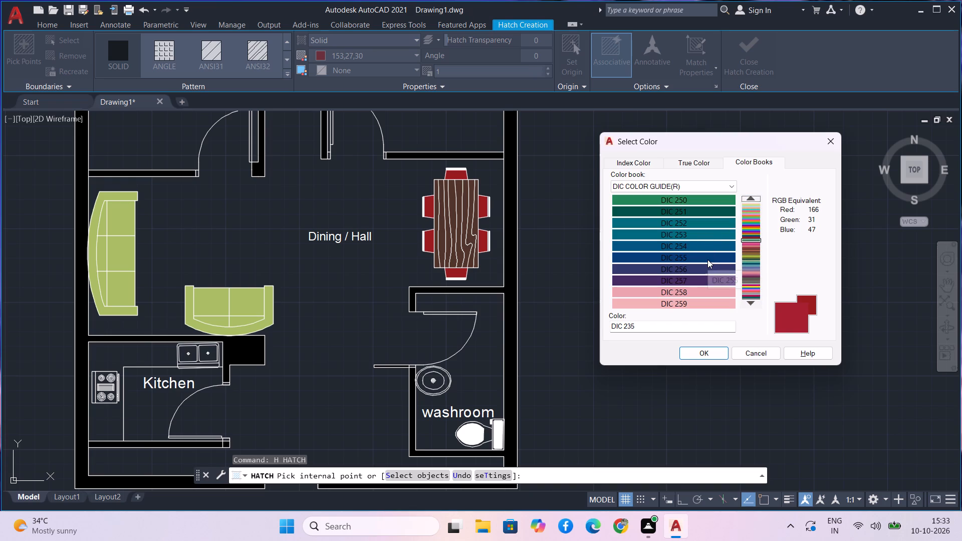
{"action": "left_click", "coordinate": [707, 259]}
{"action": "left_click", "coordinate": [715, 346]}
{"action": "left_click", "coordinate": [713, 350]}
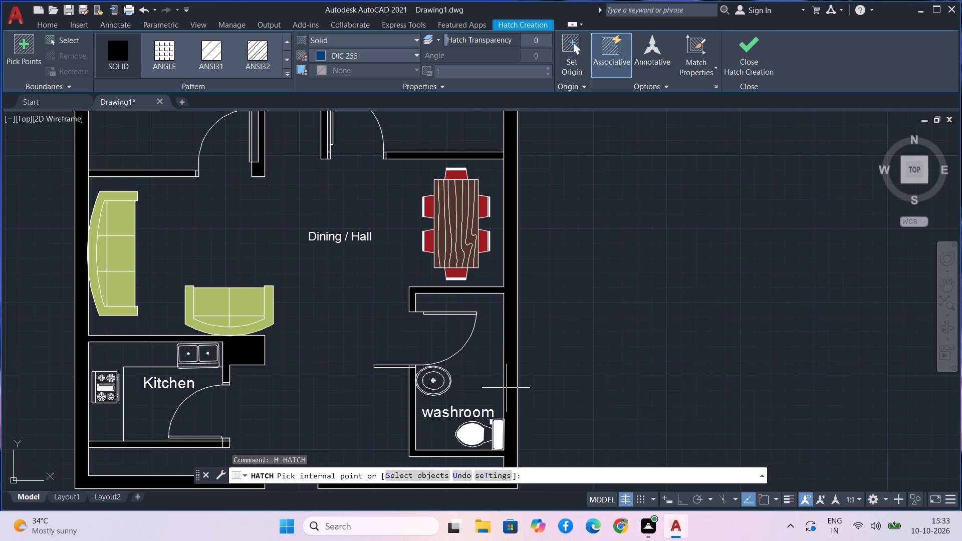
{"action": "middle_click_drag", "start_coordinate": [298, 165], "coordinate": [298, 168]}
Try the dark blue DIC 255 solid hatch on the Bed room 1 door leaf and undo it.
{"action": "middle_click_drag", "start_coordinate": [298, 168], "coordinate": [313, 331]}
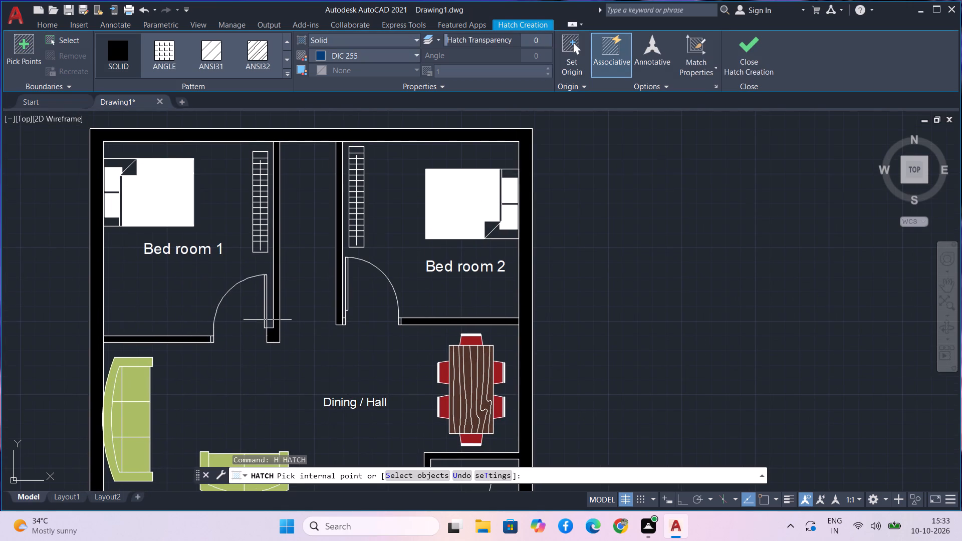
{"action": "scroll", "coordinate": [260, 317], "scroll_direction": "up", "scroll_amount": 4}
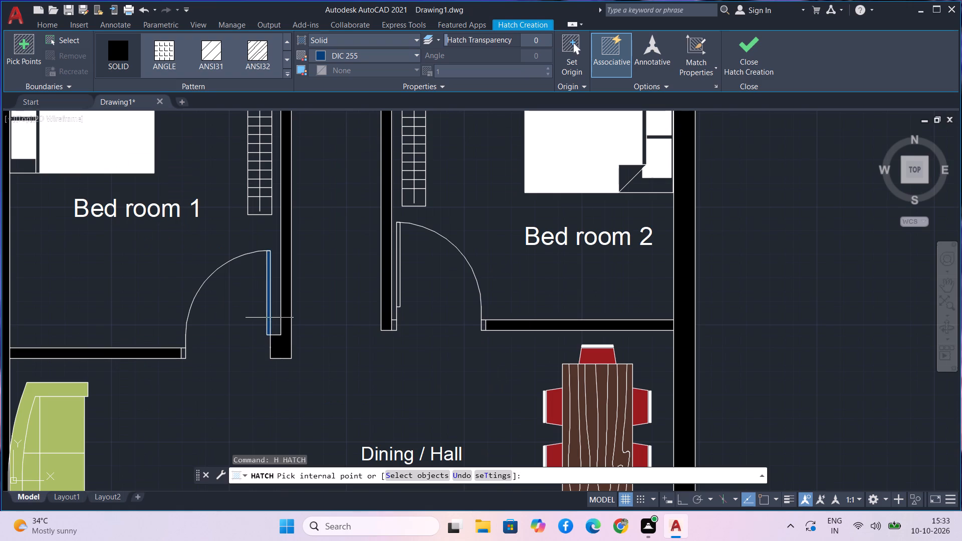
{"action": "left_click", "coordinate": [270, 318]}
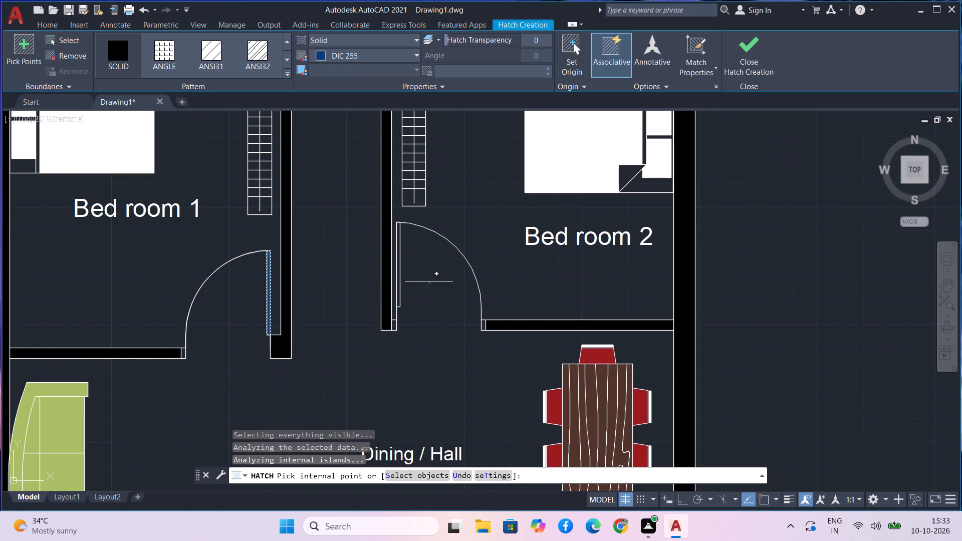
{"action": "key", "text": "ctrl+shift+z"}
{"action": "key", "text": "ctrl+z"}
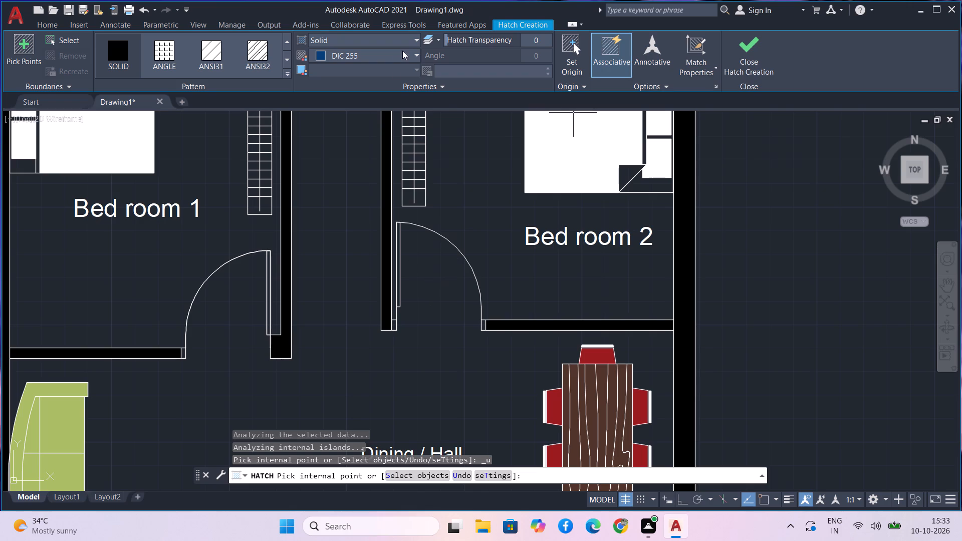
Set the hatch colour to the recent brown DIC 311 and fill the Bed room 1 and Bed room 2 door leaves.
{"action": "left_click", "coordinate": [395, 59]}
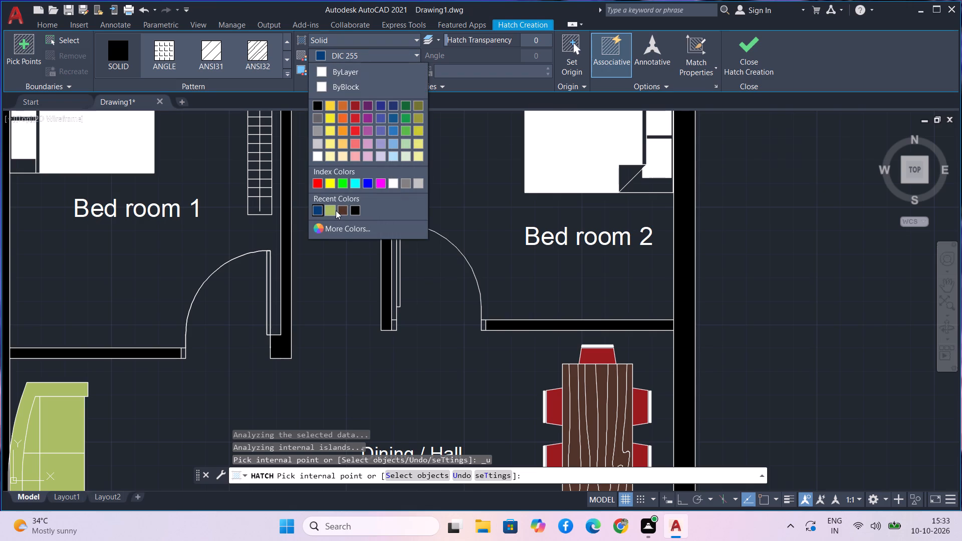
{"action": "left_click", "coordinate": [340, 209]}
{"action": "scroll", "coordinate": [269, 315], "scroll_direction": "up", "scroll_amount": 4}
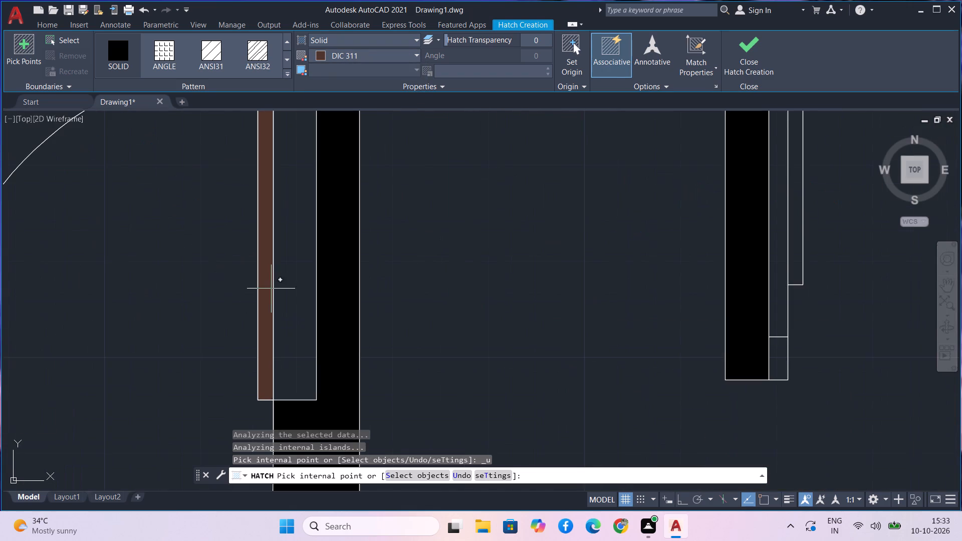
{"action": "left_click", "coordinate": [267, 301]}
{"action": "scroll", "coordinate": [267, 301], "scroll_direction": "down", "scroll_amount": 3}
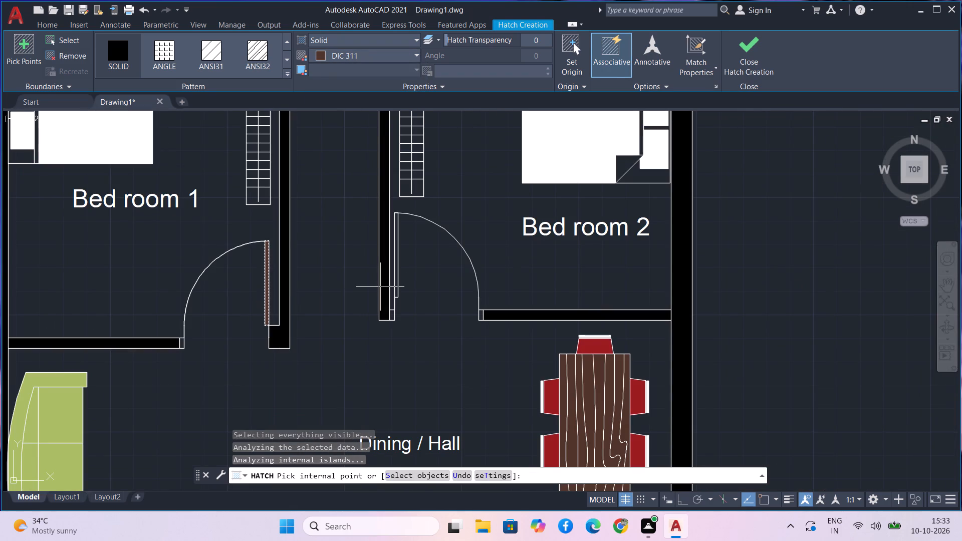
{"action": "scroll", "coordinate": [400, 286], "scroll_direction": "up", "scroll_amount": 4}
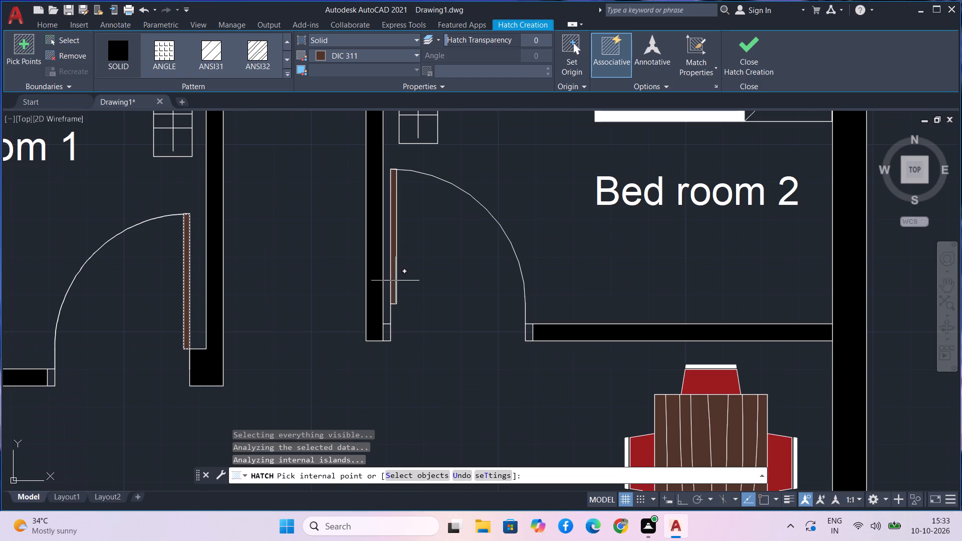
{"action": "left_click", "coordinate": [395, 281]}
Fill the door jambs at the ends of the bedroom walls facing the hall, across from both door leaves, with brown DIC 311.
{"action": "scroll", "coordinate": [395, 281], "scroll_direction": "down", "scroll_amount": 3}
{"action": "middle_click_drag", "start_coordinate": [412, 311], "coordinate": [404, 285]}
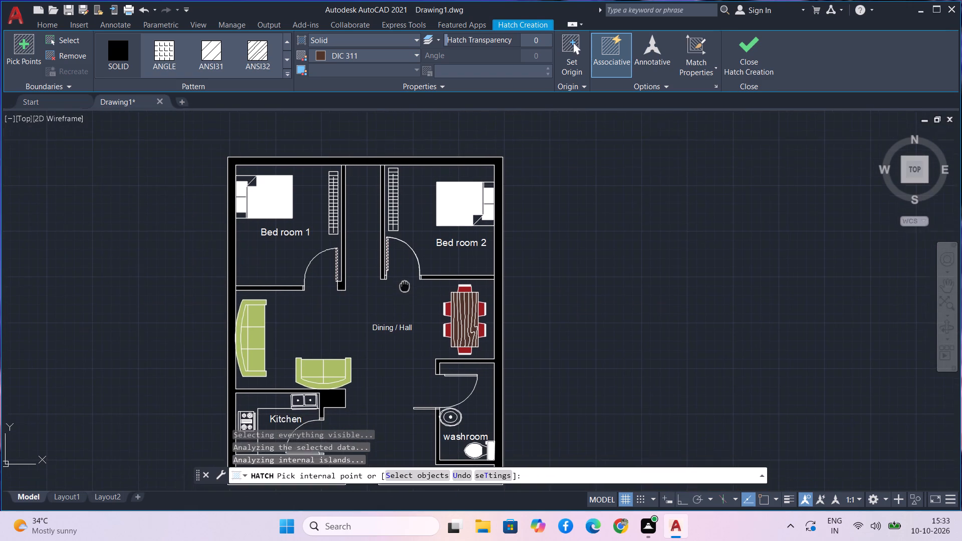
{"action": "middle_click_drag", "start_coordinate": [404, 285], "coordinate": [404, 284]}
{"action": "scroll", "coordinate": [427, 265], "scroll_direction": "up", "scroll_amount": 4}
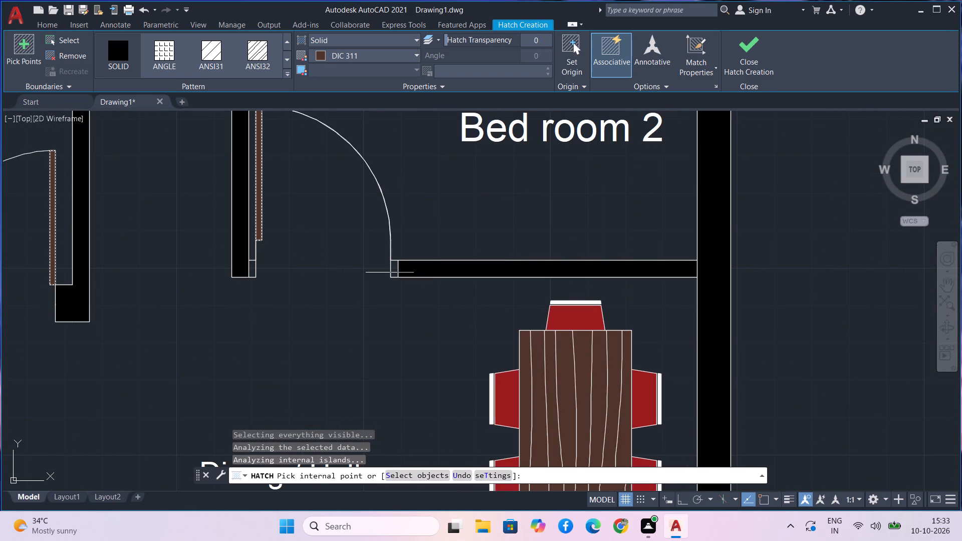
{"action": "left_click", "coordinate": [392, 272]}
{"action": "scroll", "coordinate": [350, 295], "scroll_direction": "down", "scroll_amount": 2}
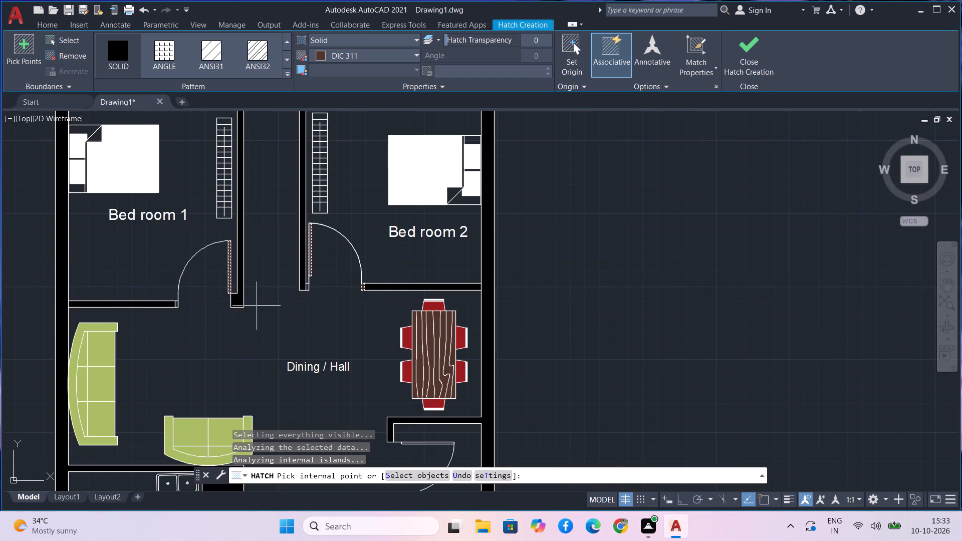
{"action": "scroll", "coordinate": [226, 297], "scroll_direction": "up", "scroll_amount": 3}
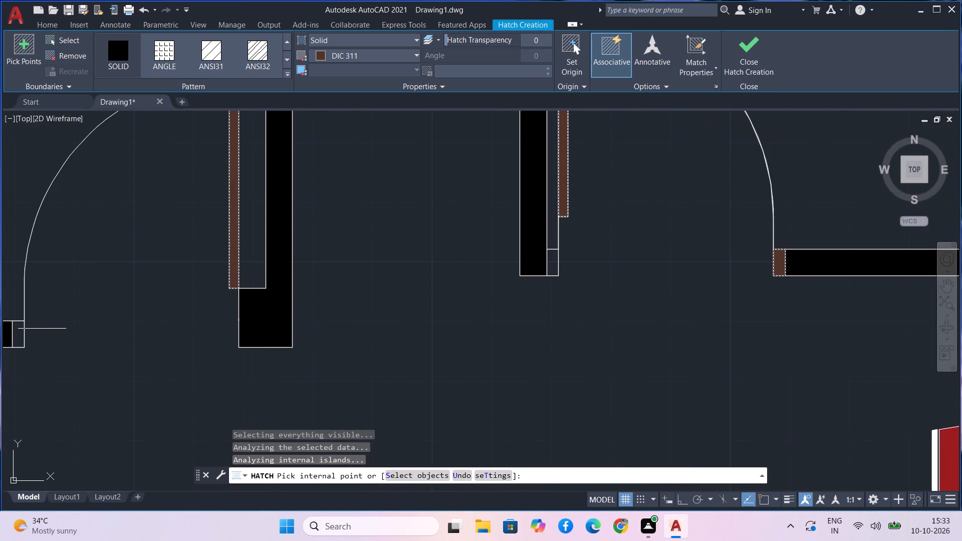
{"action": "left_click", "coordinate": [17, 337]}
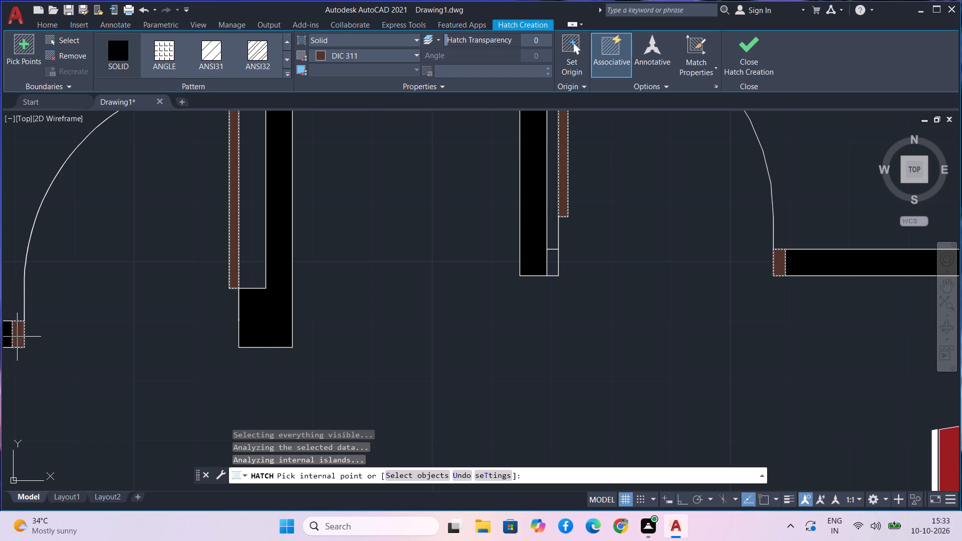
Fill the washroom door leaf and the door jamb beside the washbasin with the same brown DIC 311 solid hatch.
{"action": "scroll", "coordinate": [42, 336], "scroll_direction": "down", "scroll_amount": 2}
{"action": "middle_click_drag", "start_coordinate": [109, 352], "coordinate": [129, 195]}
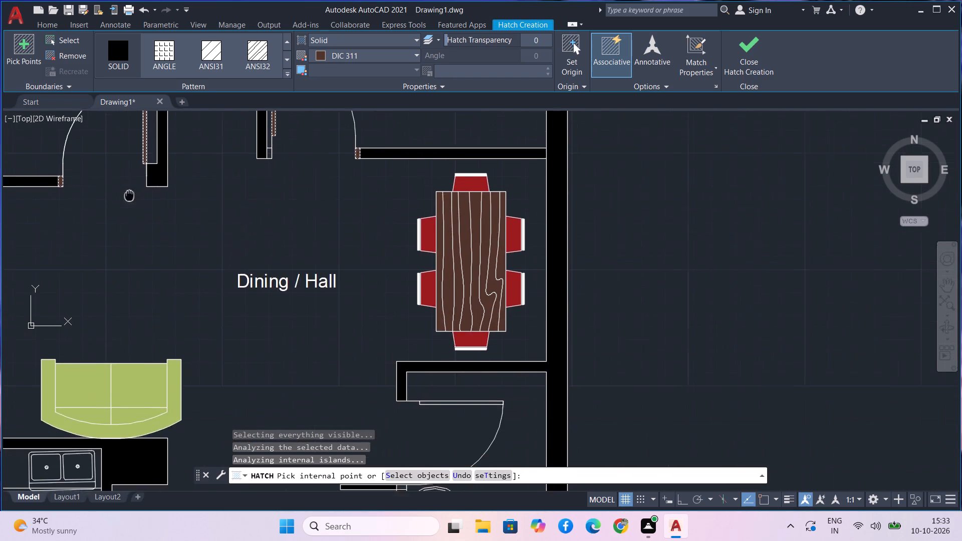
{"action": "scroll", "coordinate": [129, 195], "scroll_direction": "down", "scroll_amount": 2}
{"action": "scroll", "coordinate": [239, 288], "scroll_direction": "up", "scroll_amount": 3}
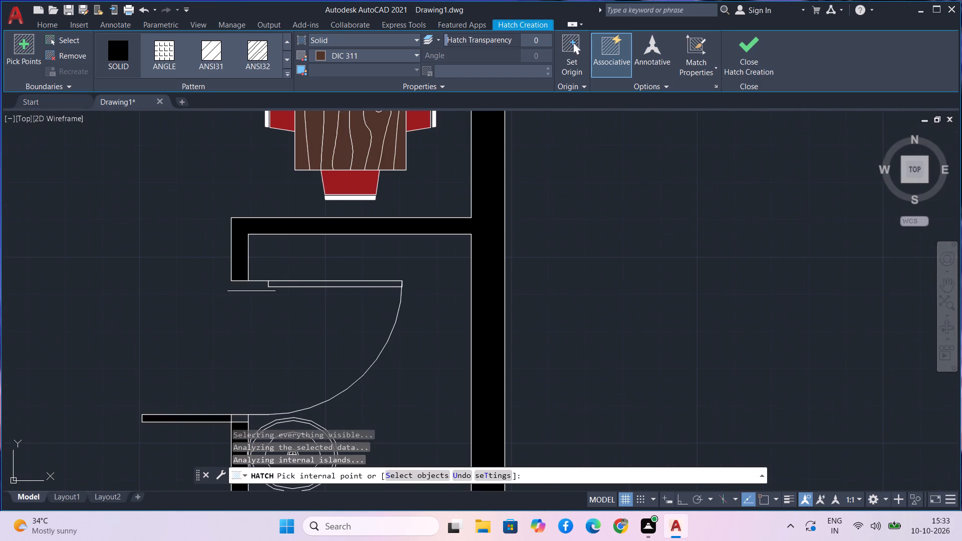
{"action": "scroll", "coordinate": [287, 283], "scroll_direction": "up", "scroll_amount": 3}
{"action": "left_click", "coordinate": [287, 283]}
{"action": "scroll", "coordinate": [287, 283], "scroll_direction": "down", "scroll_amount": 2}
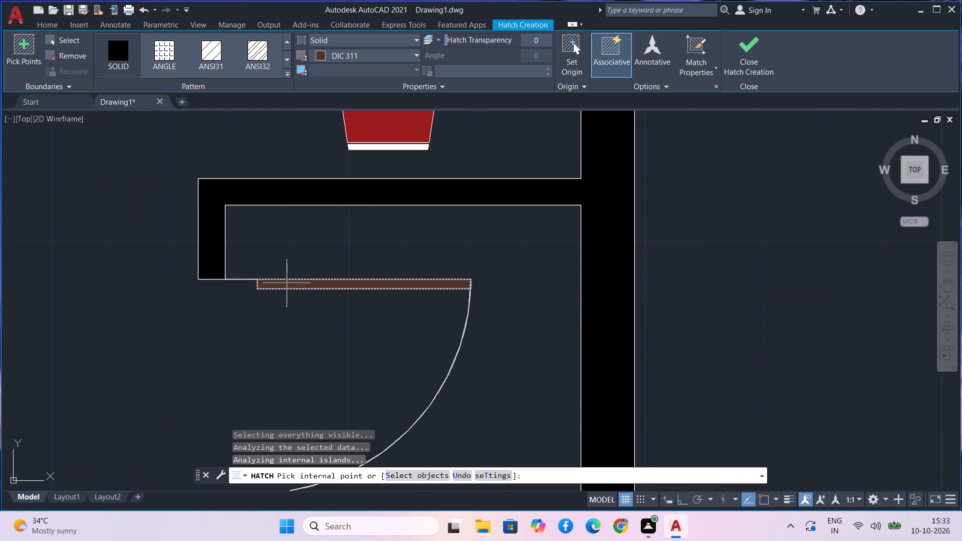
{"action": "scroll", "coordinate": [287, 283], "scroll_direction": "down", "scroll_amount": 1}
{"action": "middle_click_drag", "start_coordinate": [239, 334], "coordinate": [236, 321]}
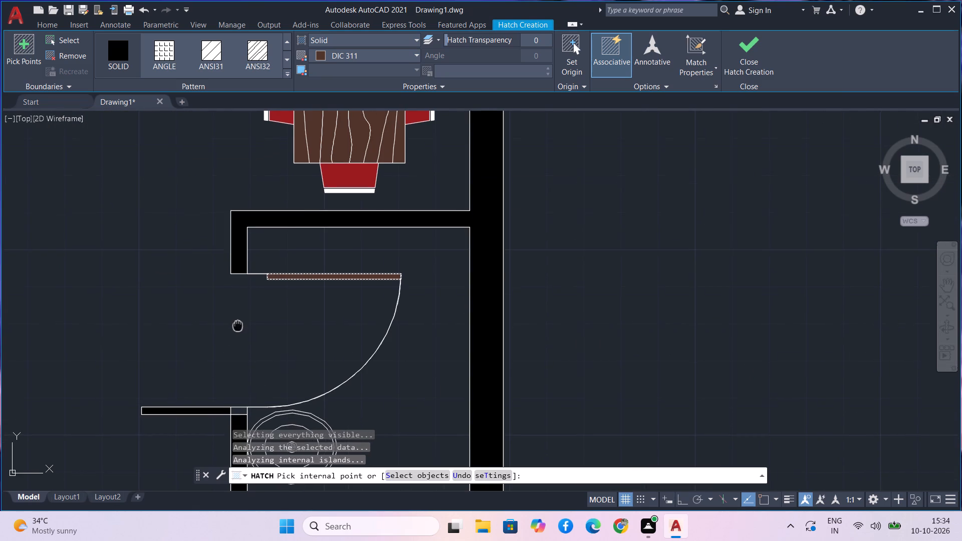
{"action": "middle_click_drag", "start_coordinate": [236, 321], "coordinate": [226, 268]}
{"action": "scroll", "coordinate": [228, 364], "scroll_direction": "up", "scroll_amount": 2}
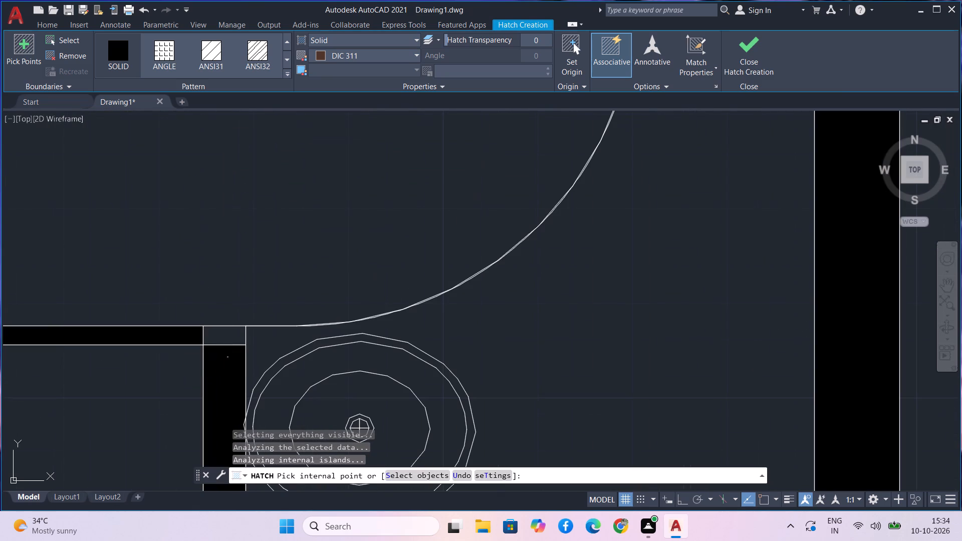
{"action": "left_click", "coordinate": [227, 341]}
Fill the kitchen door leaf and both of its door jambs with the same brown DIC 311 solid hatch.
{"action": "scroll", "coordinate": [227, 341], "scroll_direction": "down", "scroll_amount": 5}
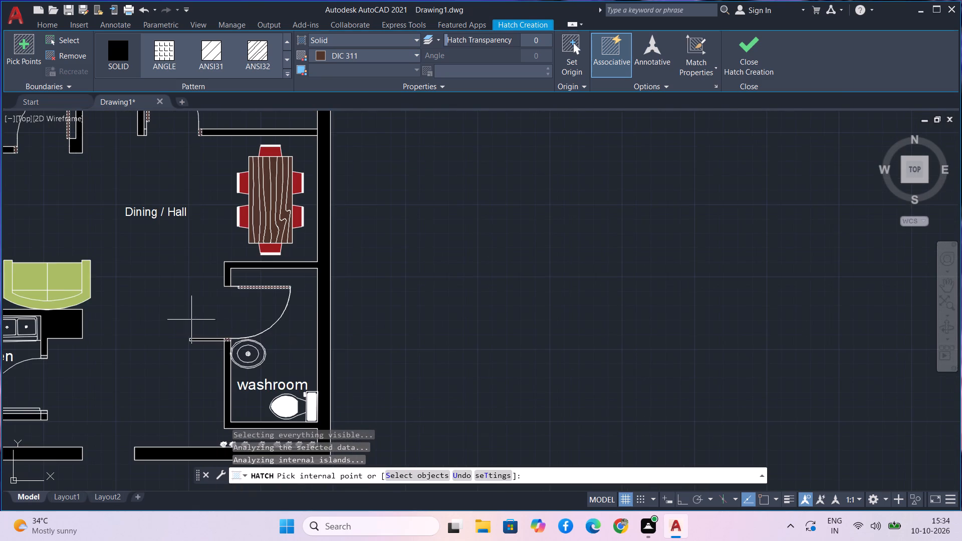
{"action": "middle_click_drag", "start_coordinate": [170, 316], "coordinate": [295, 221]}
{"action": "scroll", "coordinate": [159, 270], "scroll_direction": "up", "scroll_amount": 4}
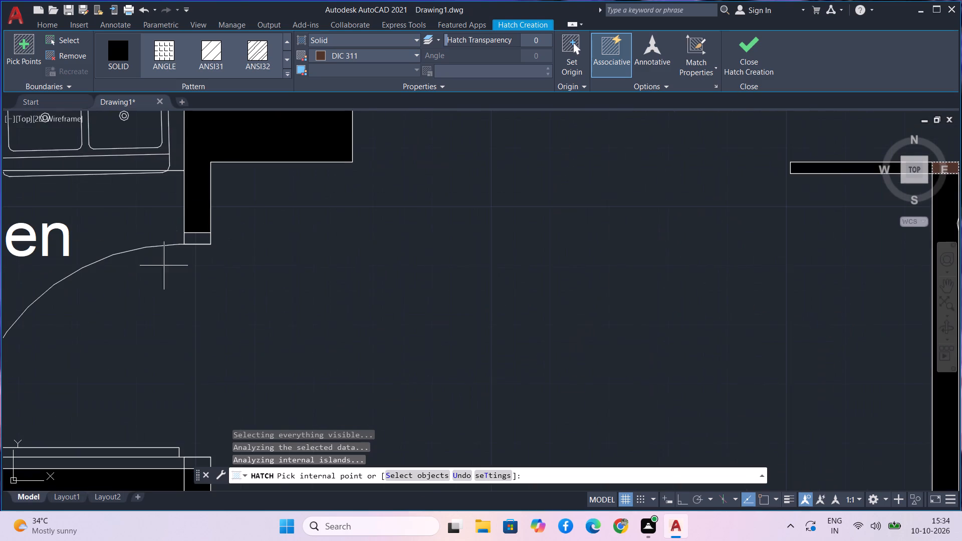
{"action": "left_click", "coordinate": [195, 243]}
{"action": "scroll", "coordinate": [195, 245], "scroll_direction": "down", "scroll_amount": 2}
{"action": "scroll", "coordinate": [173, 327], "scroll_direction": "up", "scroll_amount": 3}
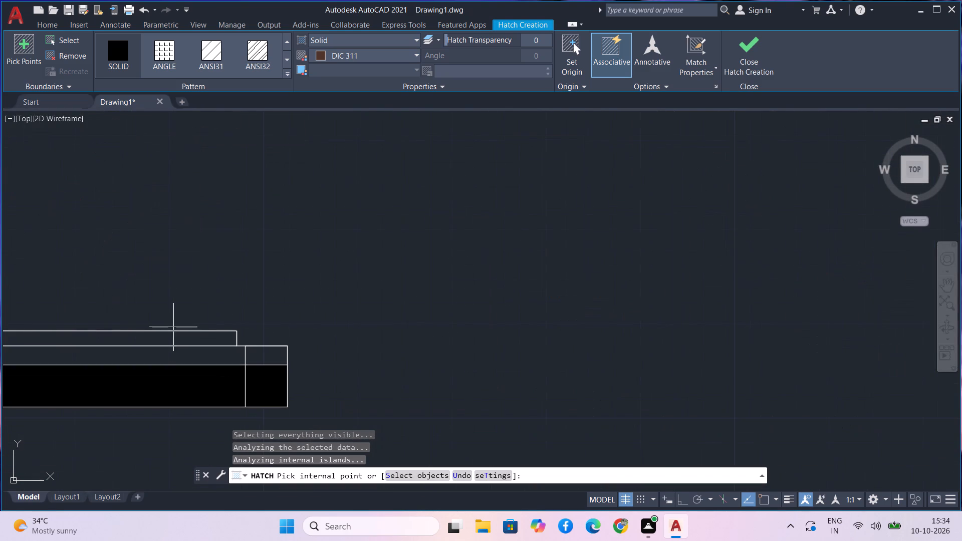
{"action": "left_click", "coordinate": [173, 337]}
{"action": "left_click", "coordinate": [272, 352]}
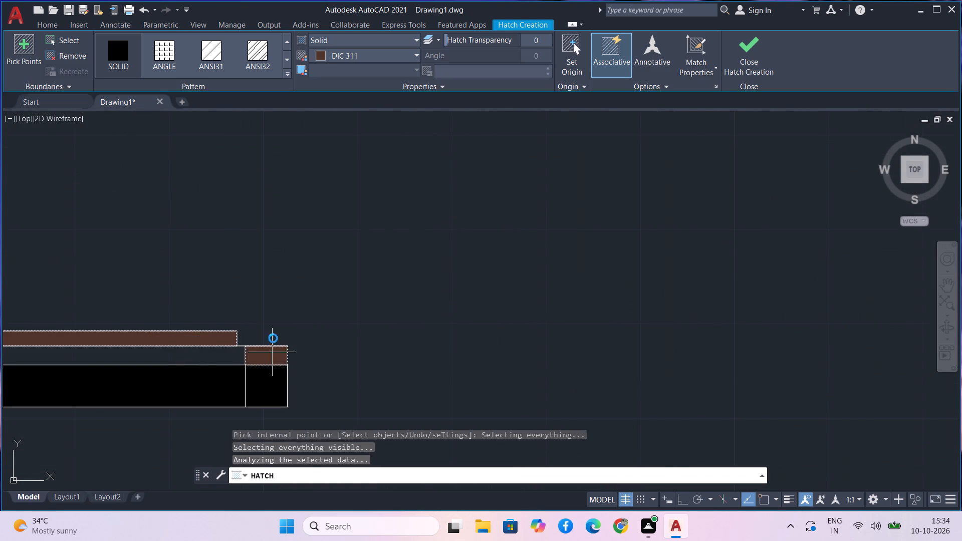
Fill the remaining Bed room 2 door jamb, below its door leaf, with brown DIC 311 and finish the hatch.
{"action": "scroll", "coordinate": [269, 309], "scroll_direction": "down", "scroll_amount": 3}
{"action": "scroll", "coordinate": [256, 212], "scroll_direction": "down", "scroll_amount": 1}
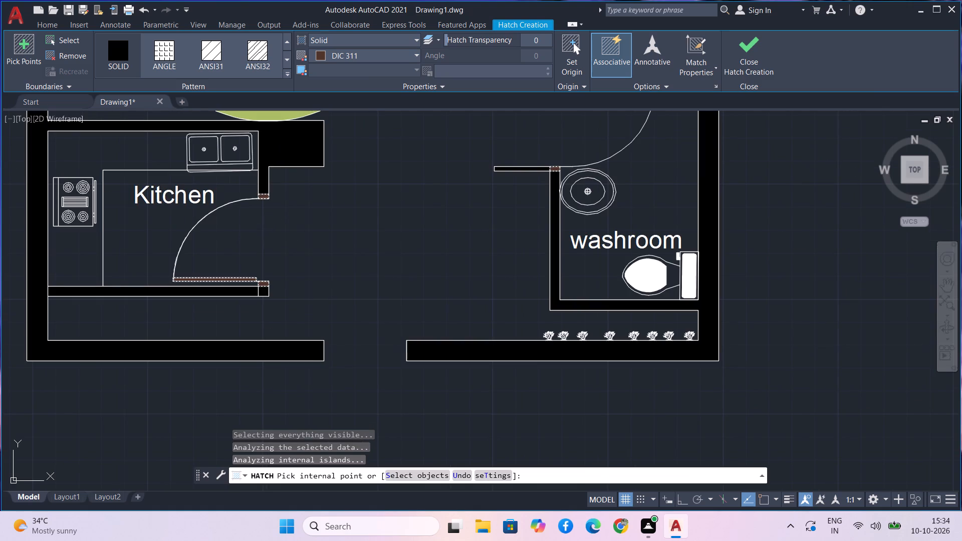
{"action": "middle_click_drag", "start_coordinate": [341, 250], "coordinate": [149, 291]}
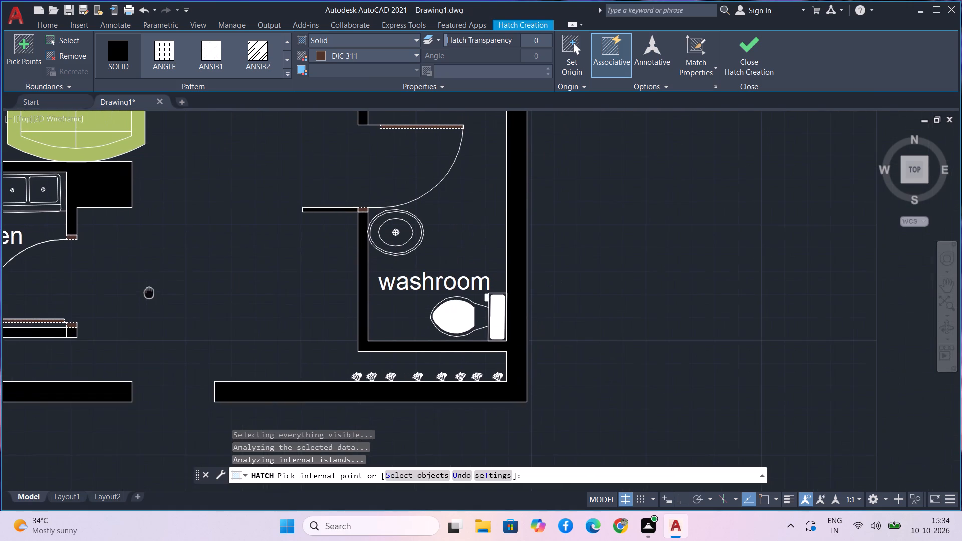
{"action": "middle_click_drag", "start_coordinate": [149, 291], "coordinate": [183, 422]}
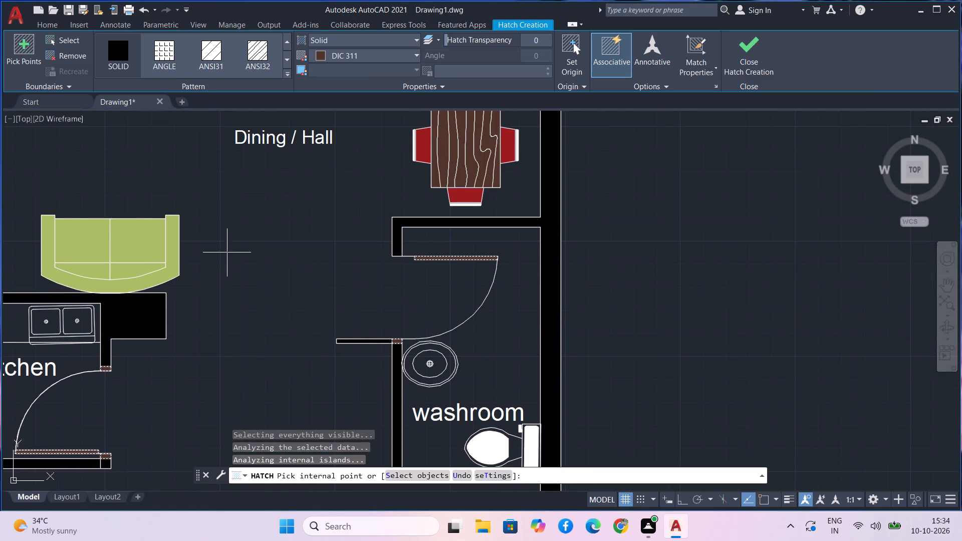
{"action": "middle_click_drag", "start_coordinate": [227, 252], "coordinate": [251, 389]}
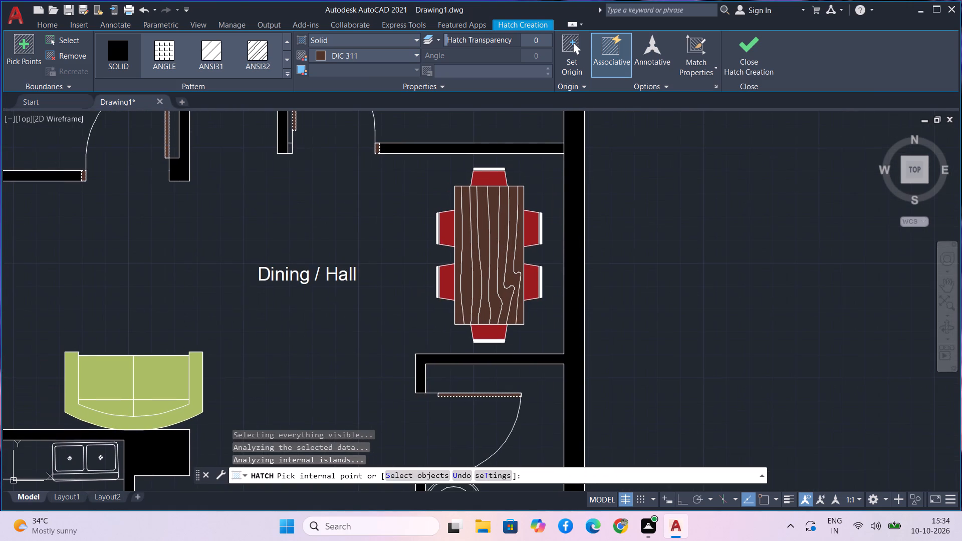
{"action": "middle_click_drag", "start_coordinate": [266, 250], "coordinate": [286, 368]}
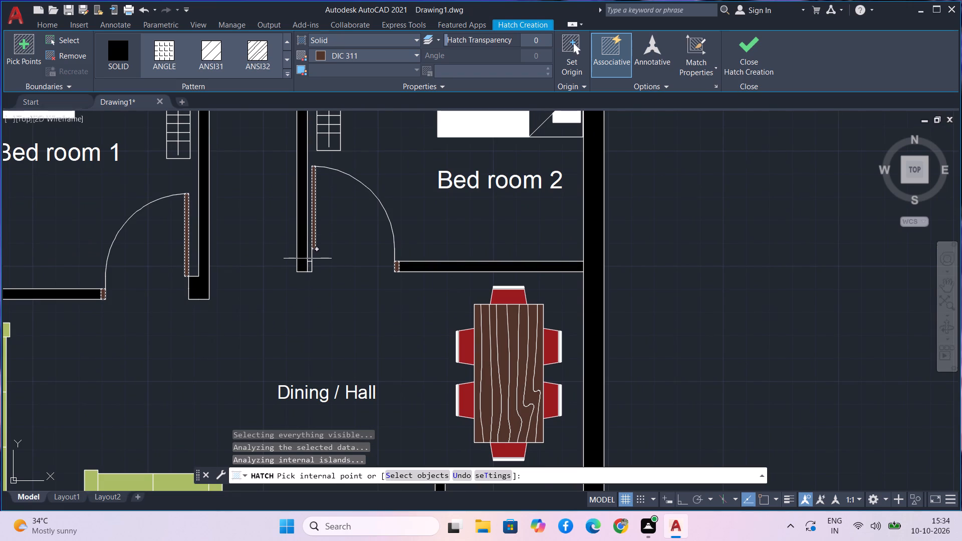
{"action": "scroll", "coordinate": [308, 258], "scroll_direction": "up", "scroll_amount": 2}
{"action": "left_click", "coordinate": [317, 277]}
{"action": "scroll", "coordinate": [317, 276], "scroll_direction": "down", "scroll_amount": 3}
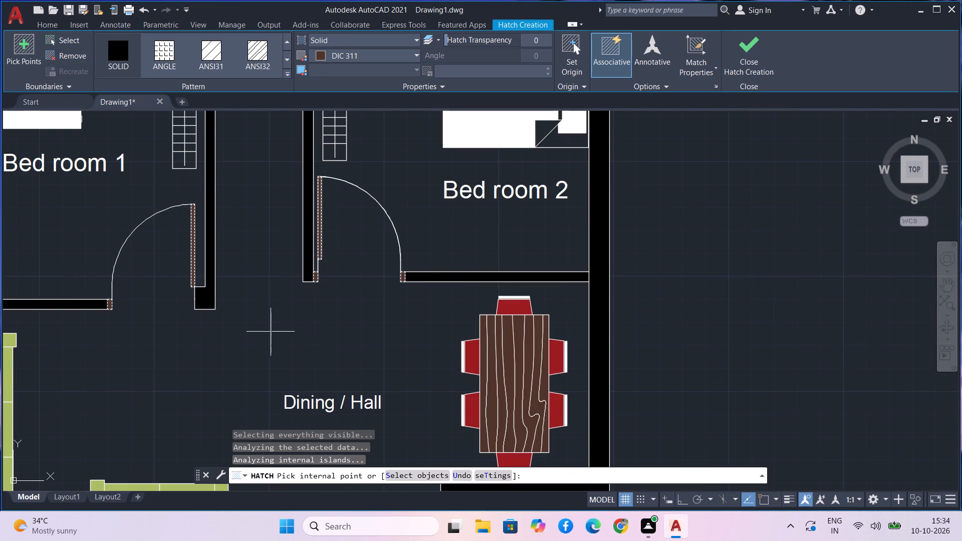
{"action": "scroll", "coordinate": [271, 332], "scroll_direction": "down", "scroll_amount": 1}
{"action": "middle_click_drag", "start_coordinate": [271, 332], "coordinate": [288, 169]}
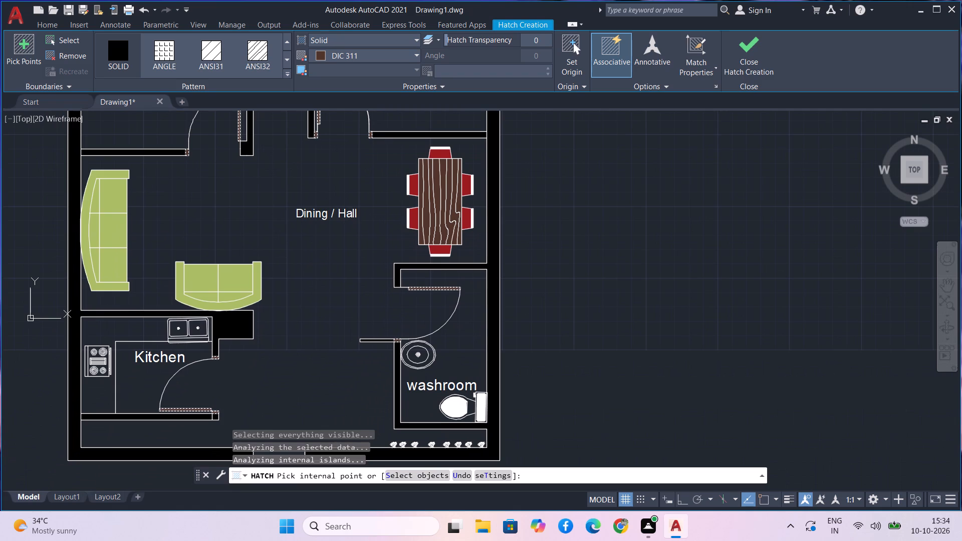
{"action": "middle_click_drag", "start_coordinate": [288, 169], "coordinate": [277, 220]}
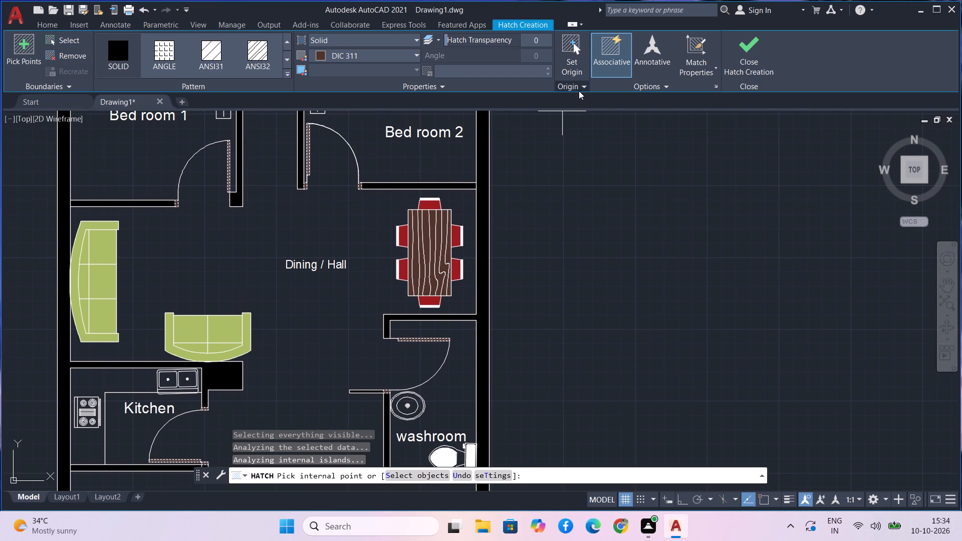
{"action": "left_click", "coordinate": [745, 56]}
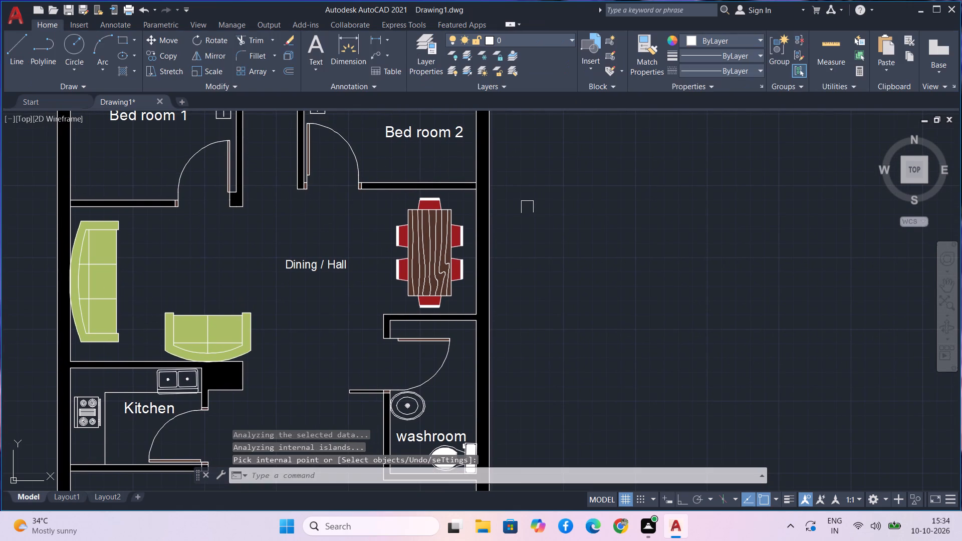
Fill the L-shaped kitchen counter around the sink and stove with a solid light grey 199,200,202 hatch and finish the hatch.
{"action": "scroll", "coordinate": [527, 208], "scroll_direction": "down", "scroll_amount": 1}
{"action": "middle_click_drag", "start_coordinate": [525, 209], "coordinate": [588, 178]}
{"action": "middle_click_drag", "start_coordinate": [589, 178], "coordinate": [592, 183]}
{"action": "type", "text": "h"}
{"action": "key", "text": "space"}
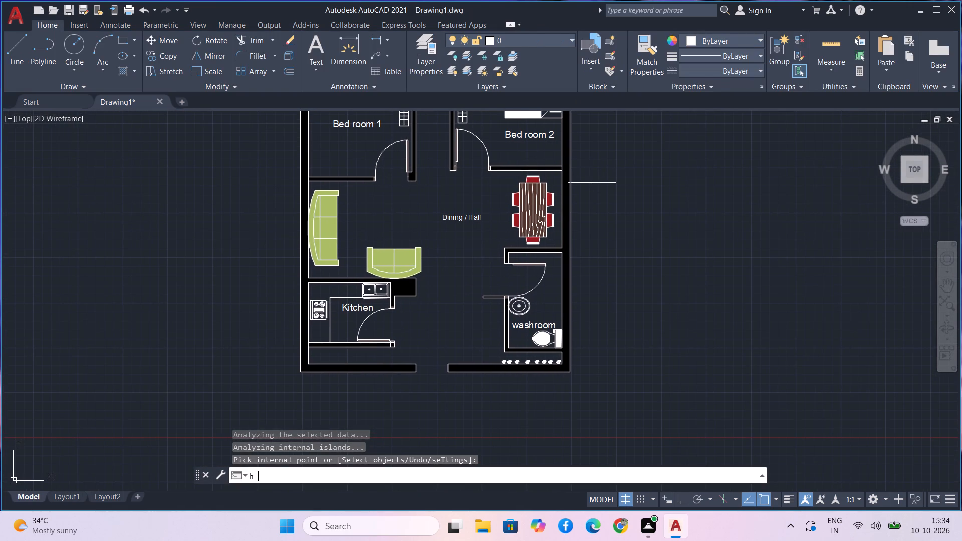
{"action": "left_click", "coordinate": [411, 57]}
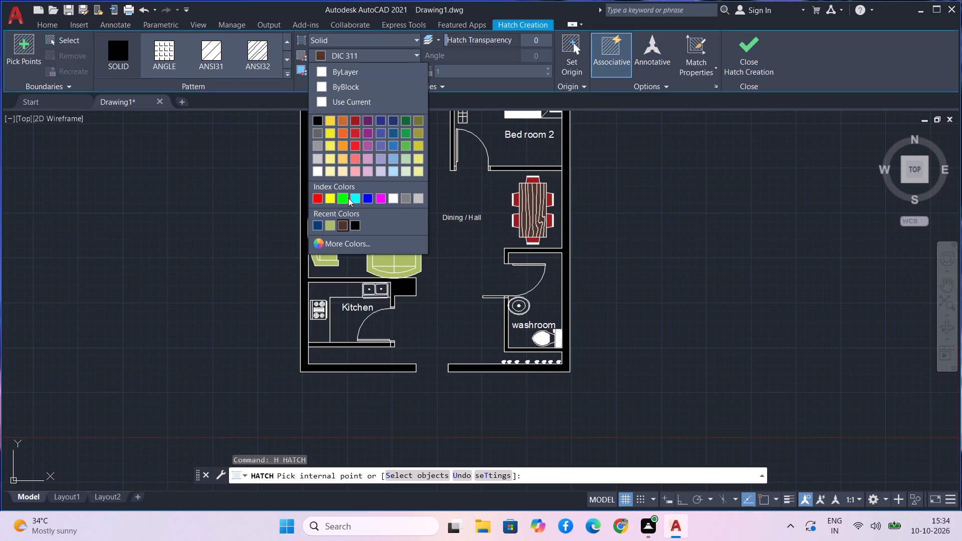
{"action": "left_click", "coordinate": [339, 171]}
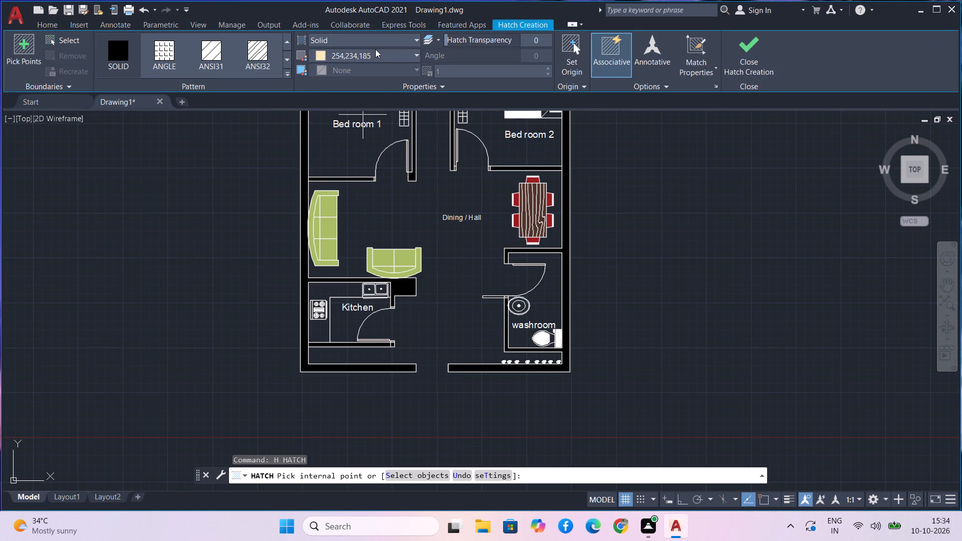
{"action": "left_click", "coordinate": [375, 49]}
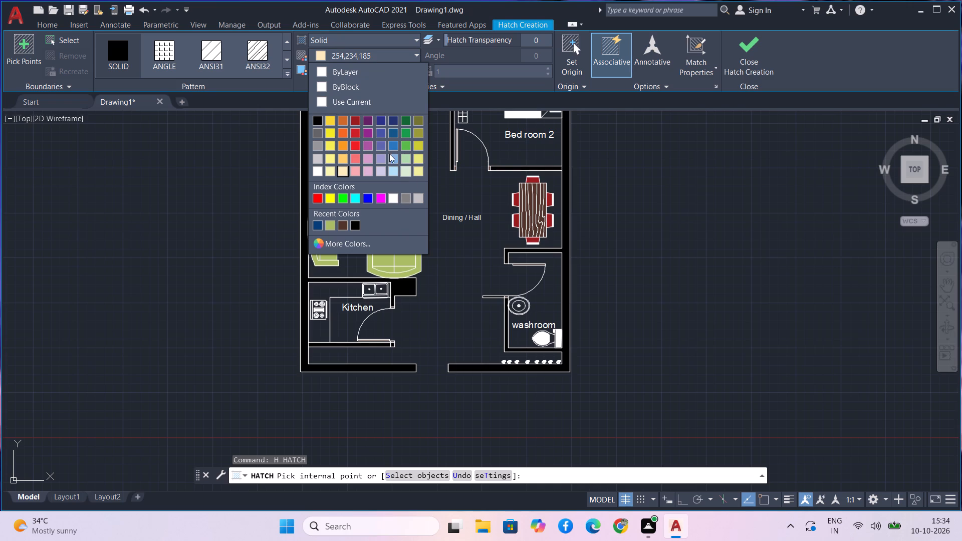
{"action": "left_click", "coordinate": [312, 158]}
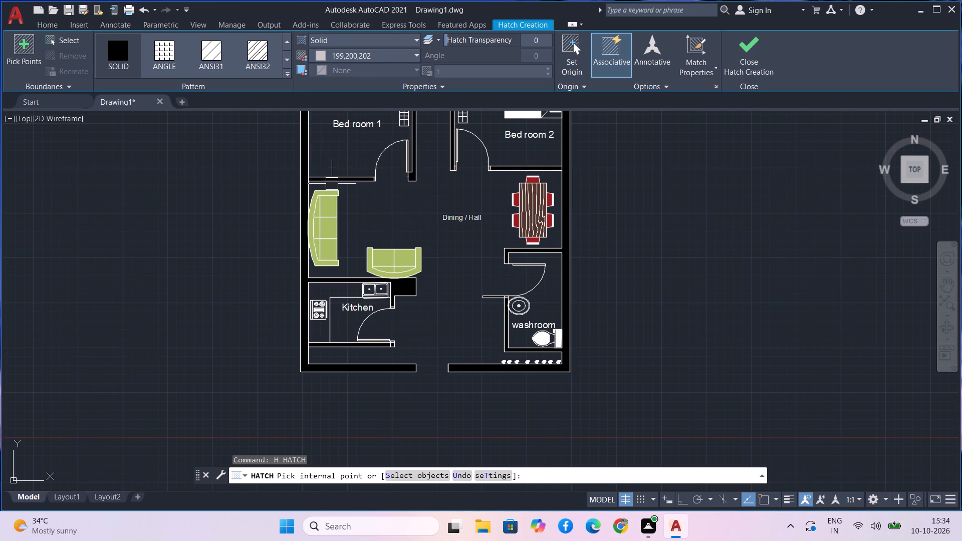
{"action": "left_click", "coordinate": [345, 291]}
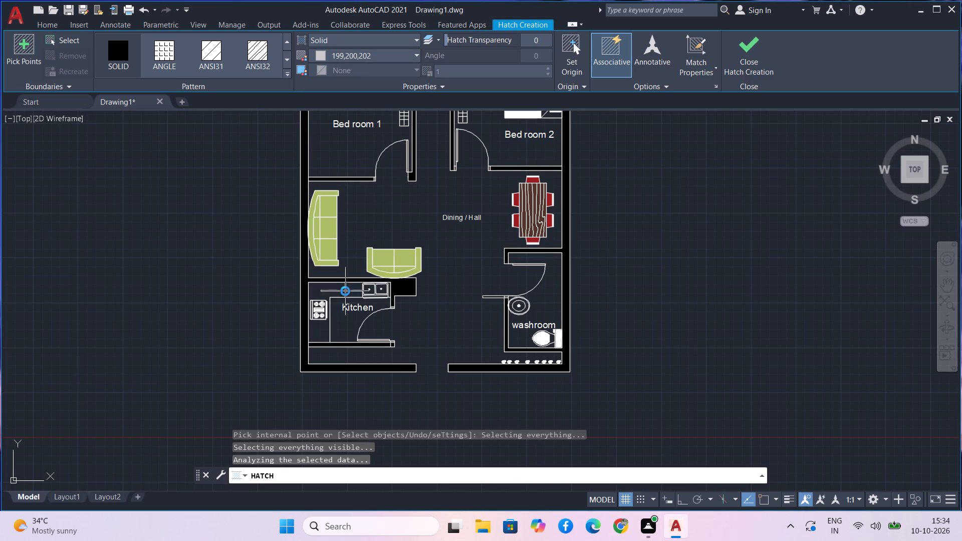
{"action": "left_click", "coordinate": [739, 65]}
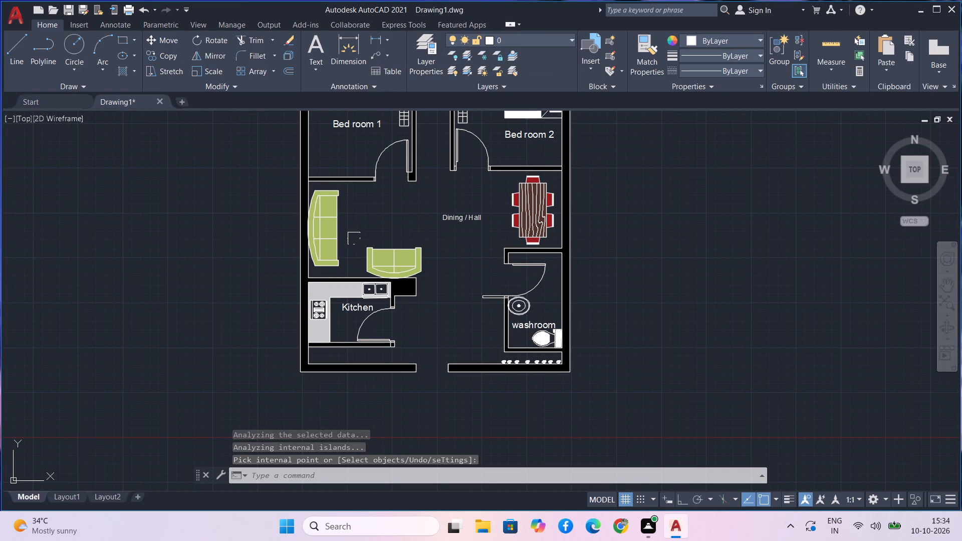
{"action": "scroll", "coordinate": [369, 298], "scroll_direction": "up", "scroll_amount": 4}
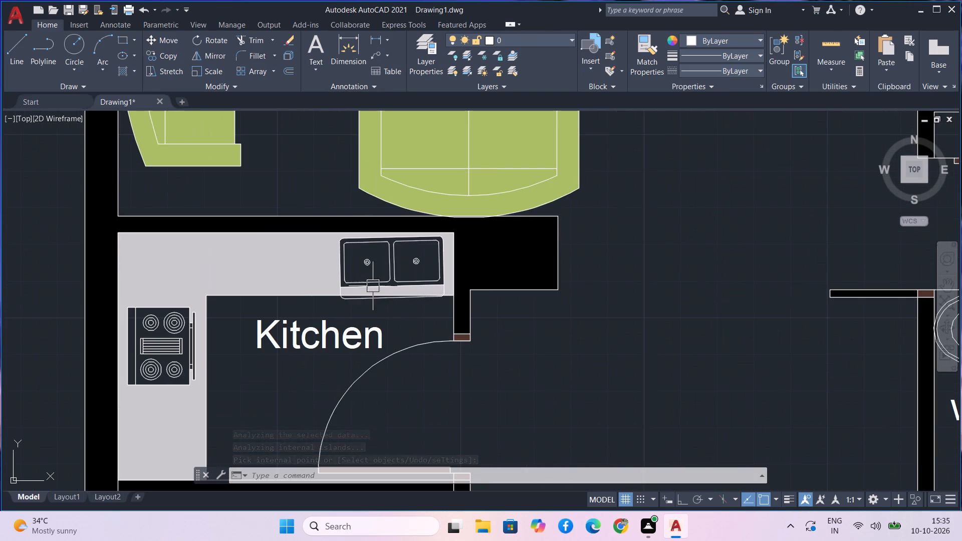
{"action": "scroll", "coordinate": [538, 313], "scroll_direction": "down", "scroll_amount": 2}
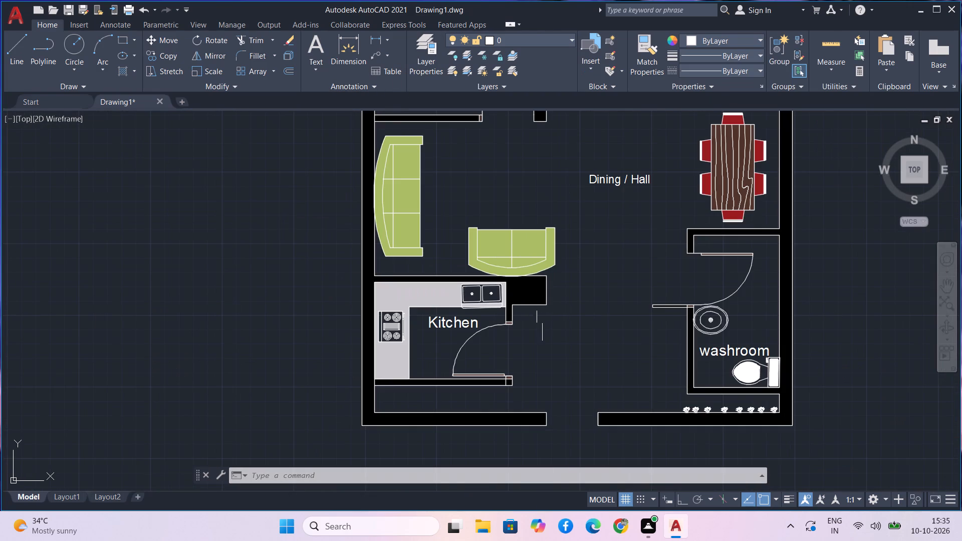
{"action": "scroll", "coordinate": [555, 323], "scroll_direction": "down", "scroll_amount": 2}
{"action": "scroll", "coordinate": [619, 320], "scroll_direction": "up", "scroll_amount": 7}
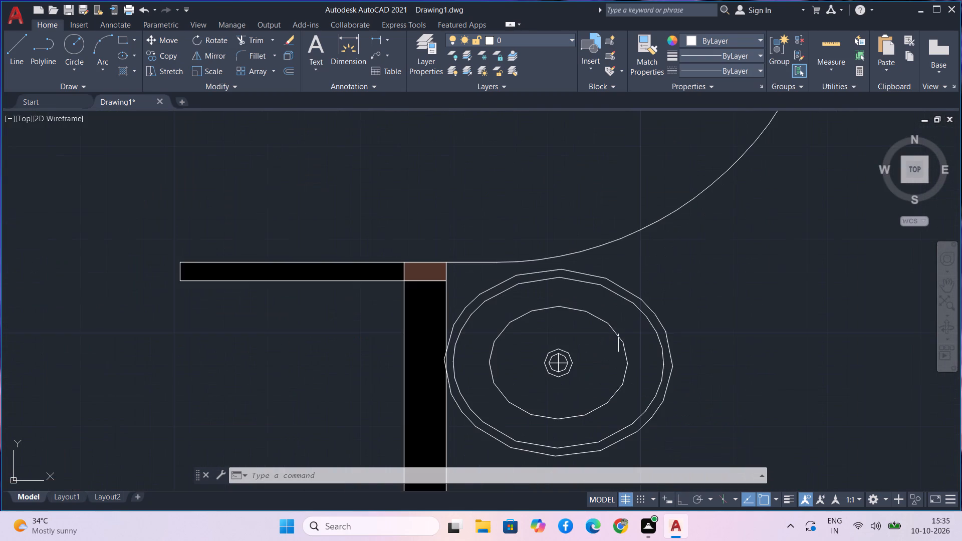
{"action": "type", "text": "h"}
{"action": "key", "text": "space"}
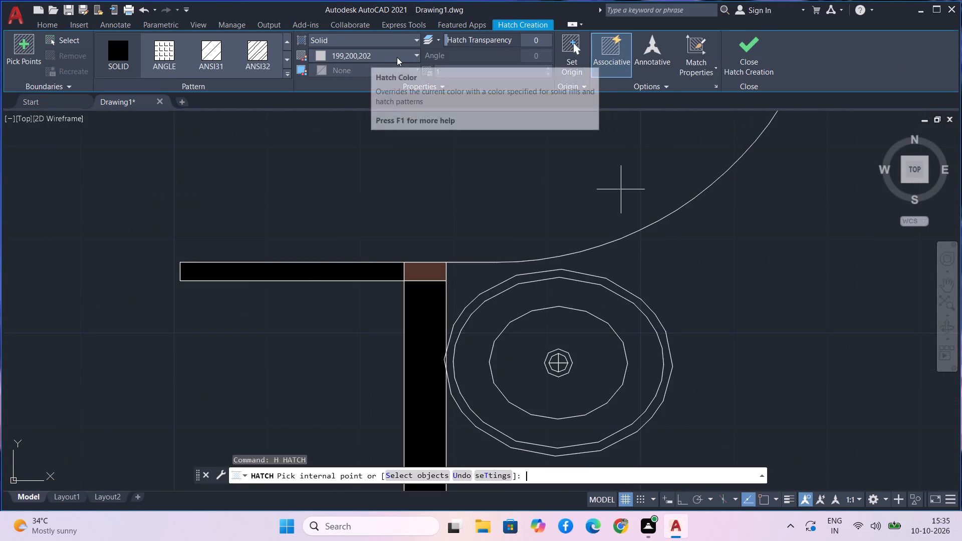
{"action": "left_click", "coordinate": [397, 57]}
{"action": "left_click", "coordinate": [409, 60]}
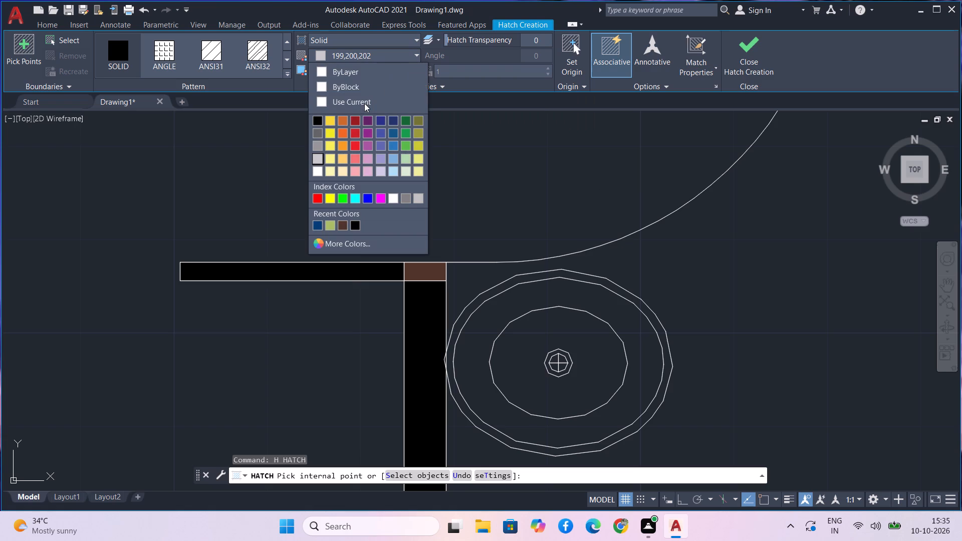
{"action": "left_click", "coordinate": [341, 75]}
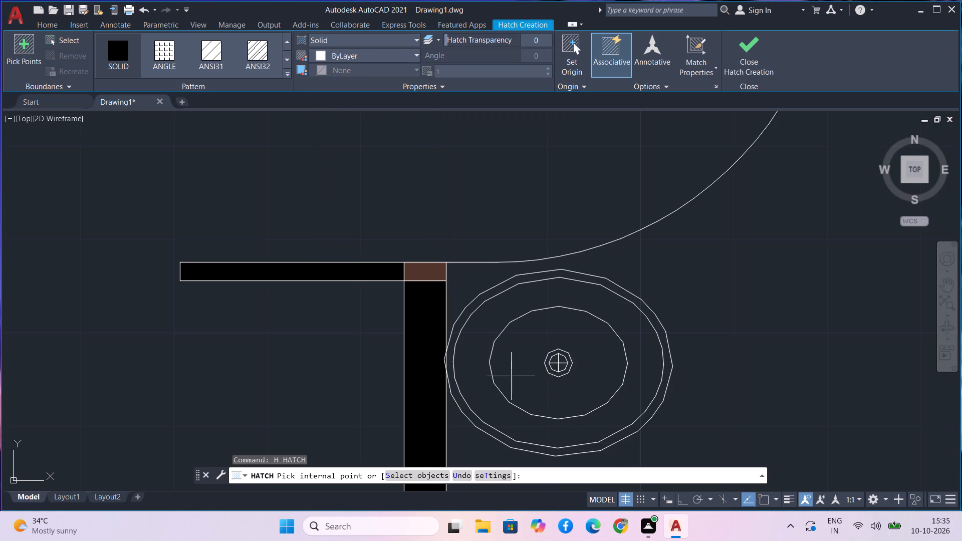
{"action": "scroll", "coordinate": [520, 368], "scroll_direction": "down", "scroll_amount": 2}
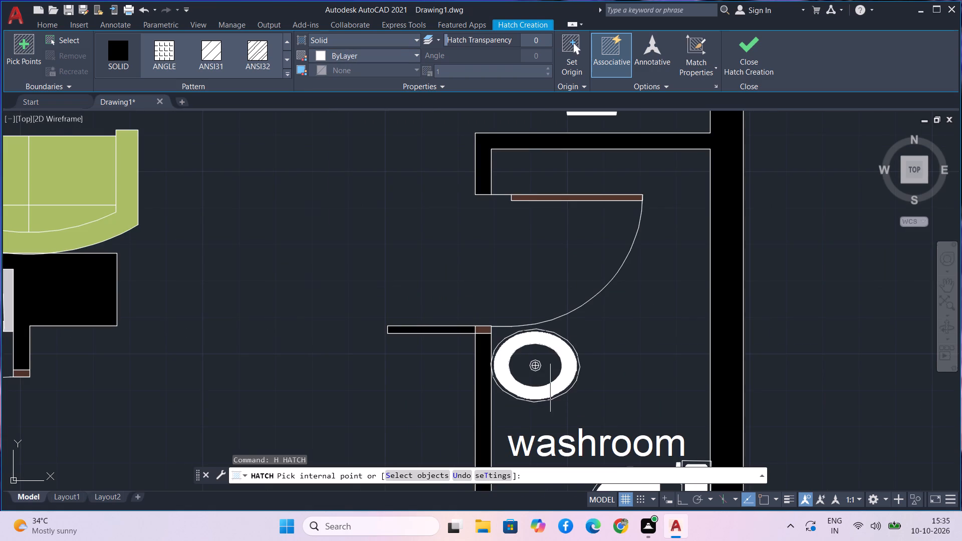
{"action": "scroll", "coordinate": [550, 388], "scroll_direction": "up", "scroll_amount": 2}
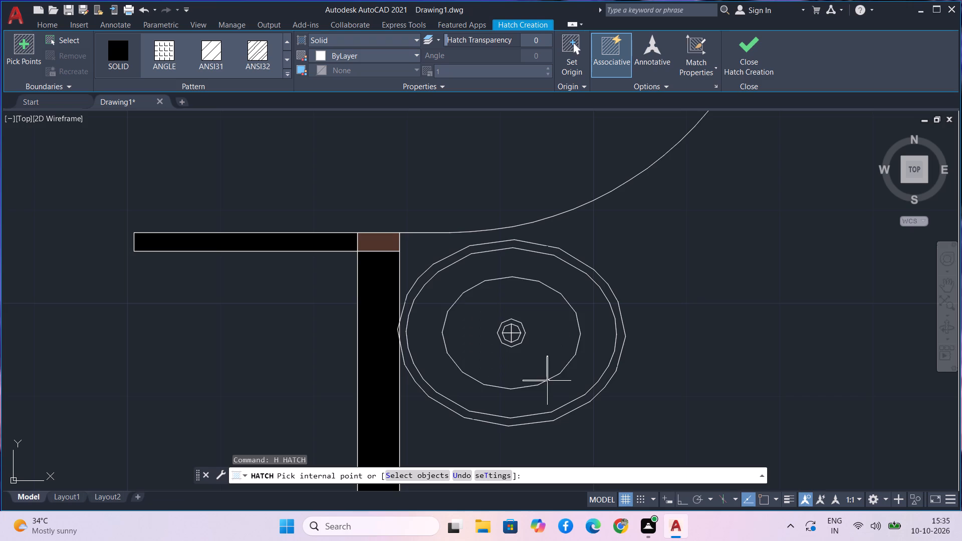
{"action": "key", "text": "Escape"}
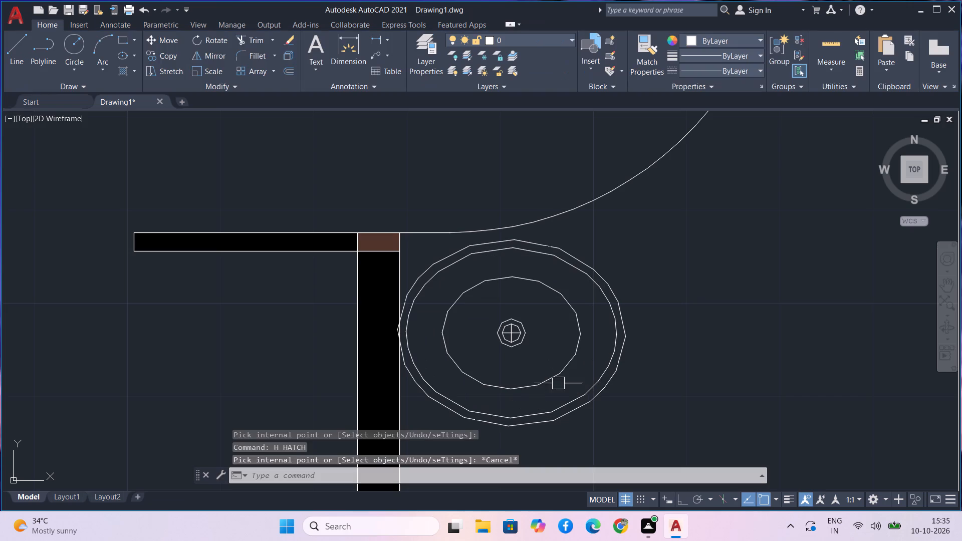
Start a new solid hatch for the washroom's round washbasin and set its colour to blue 39,118,187.
{"action": "type", "text": "h"}
{"action": "key", "text": "space"}
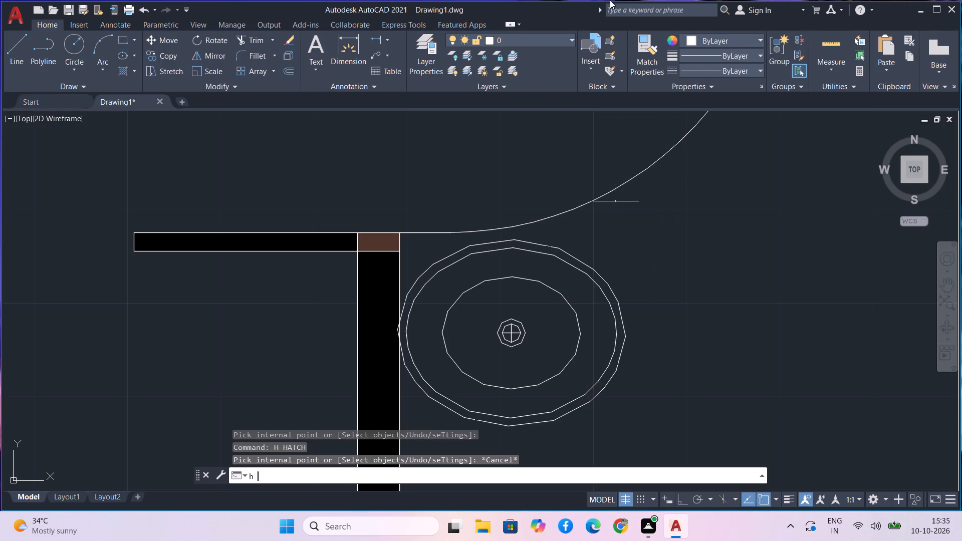
{"action": "left_click", "coordinate": [415, 55]}
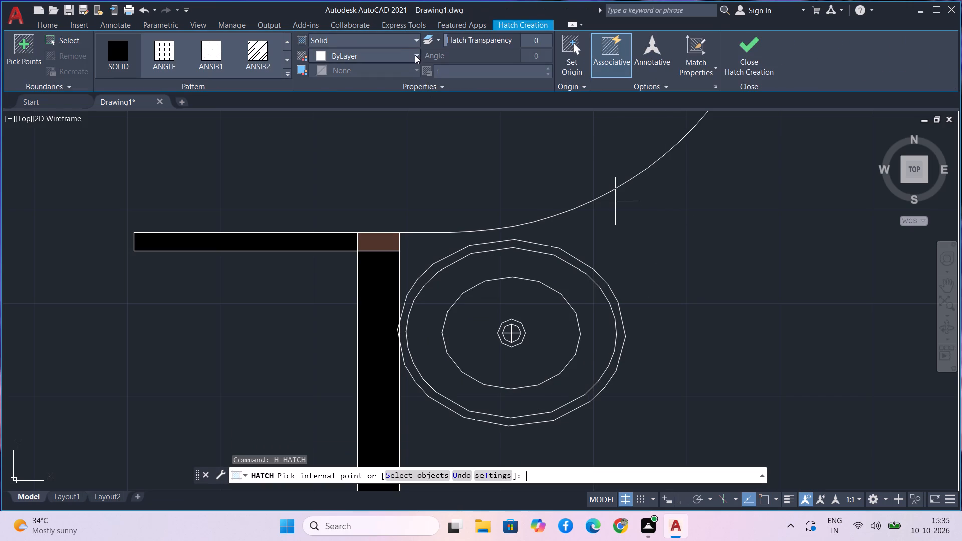
{"action": "left_click", "coordinate": [413, 57]}
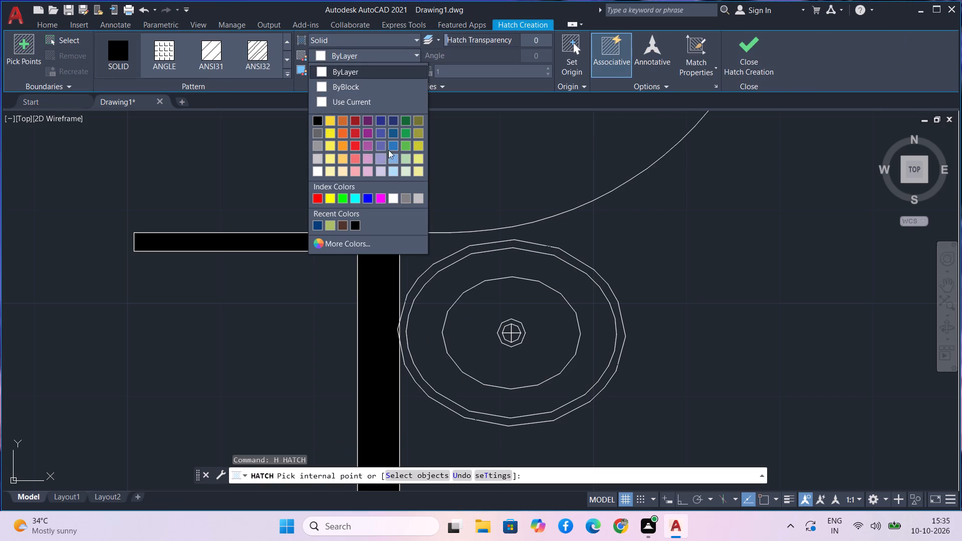
{"action": "left_click", "coordinate": [391, 146]}
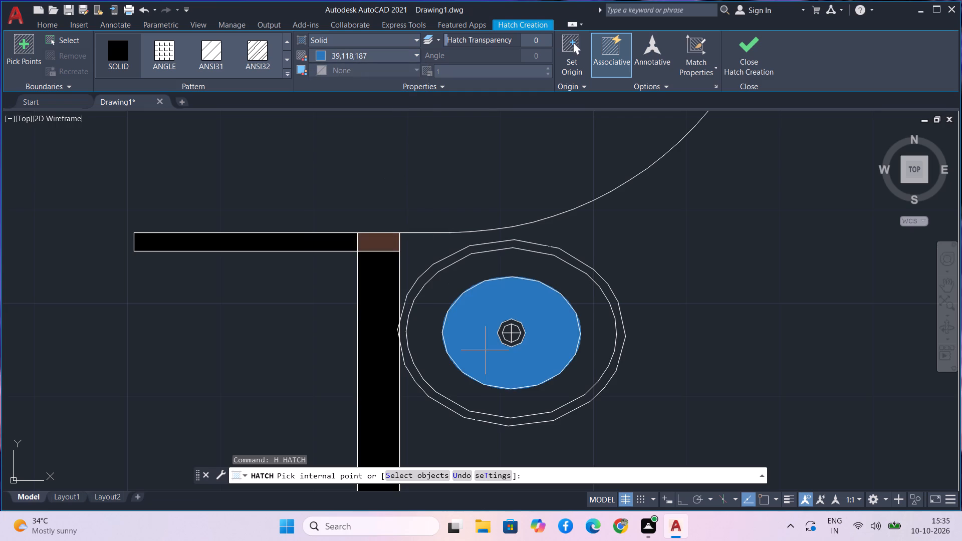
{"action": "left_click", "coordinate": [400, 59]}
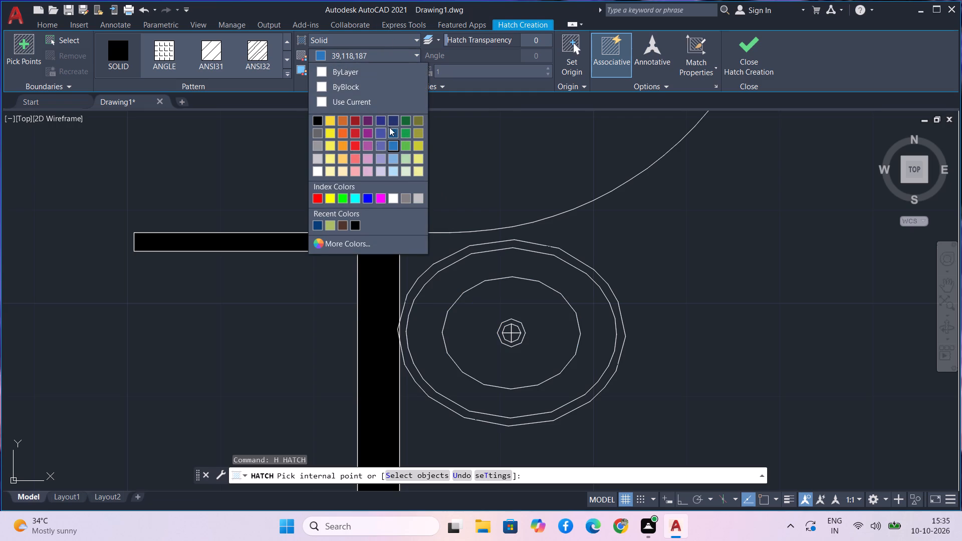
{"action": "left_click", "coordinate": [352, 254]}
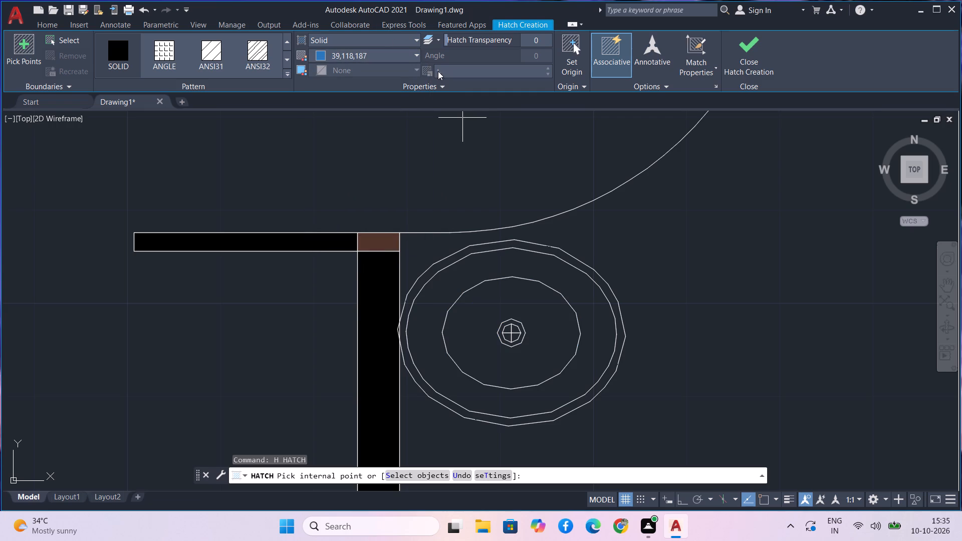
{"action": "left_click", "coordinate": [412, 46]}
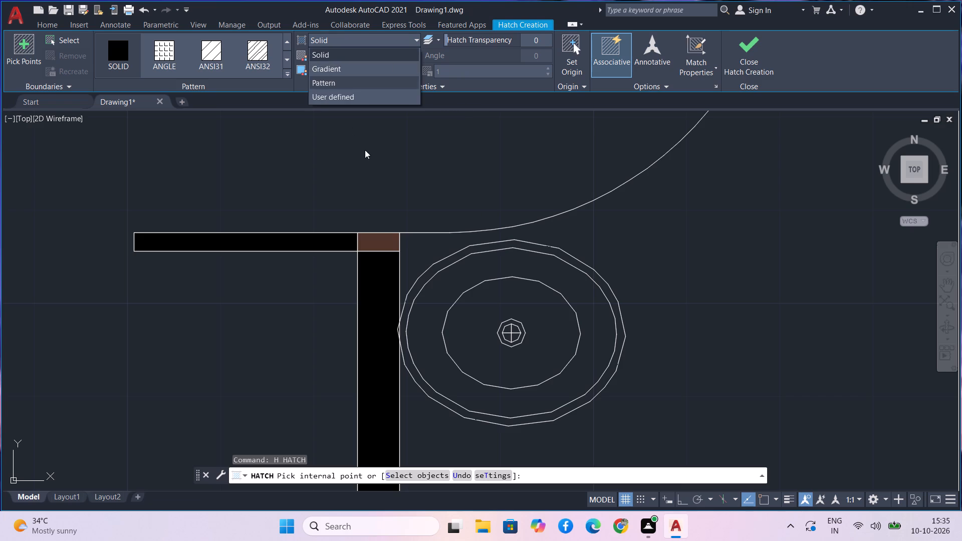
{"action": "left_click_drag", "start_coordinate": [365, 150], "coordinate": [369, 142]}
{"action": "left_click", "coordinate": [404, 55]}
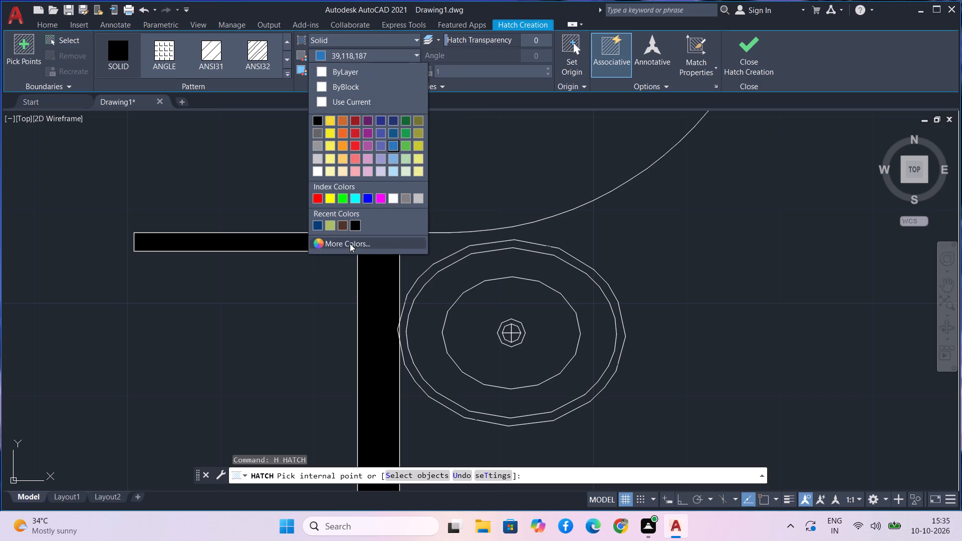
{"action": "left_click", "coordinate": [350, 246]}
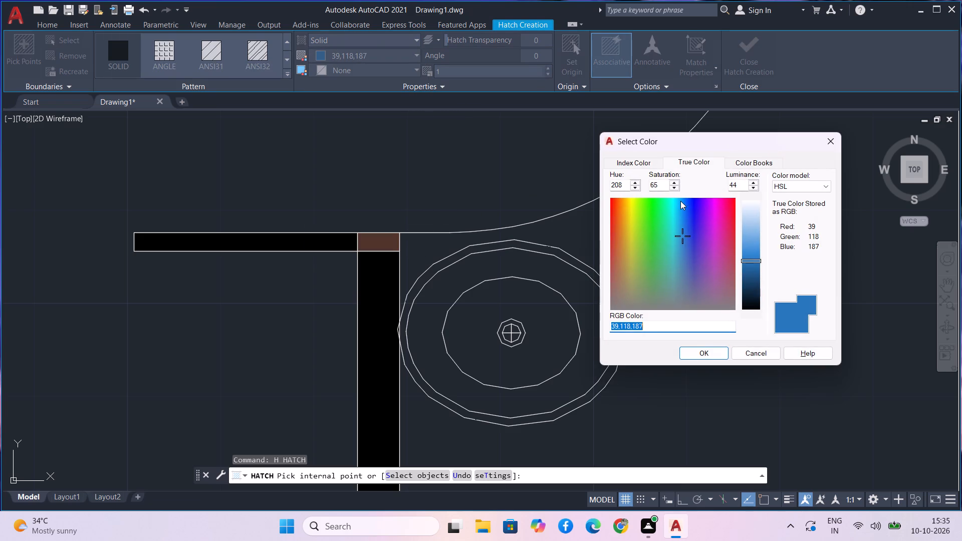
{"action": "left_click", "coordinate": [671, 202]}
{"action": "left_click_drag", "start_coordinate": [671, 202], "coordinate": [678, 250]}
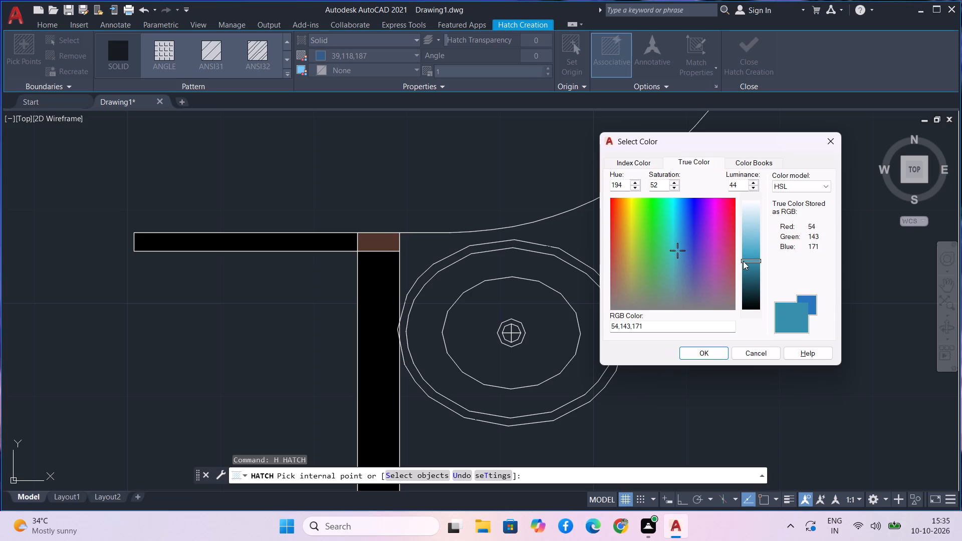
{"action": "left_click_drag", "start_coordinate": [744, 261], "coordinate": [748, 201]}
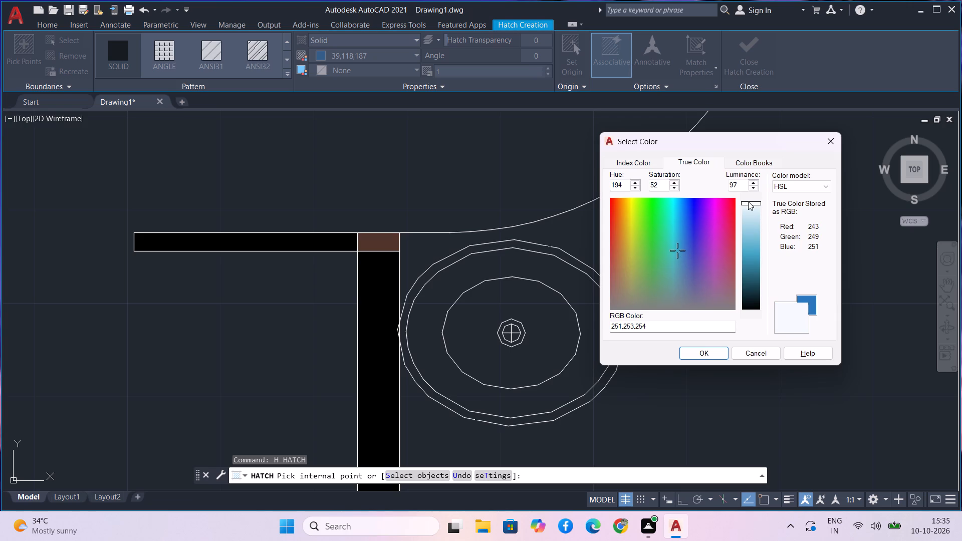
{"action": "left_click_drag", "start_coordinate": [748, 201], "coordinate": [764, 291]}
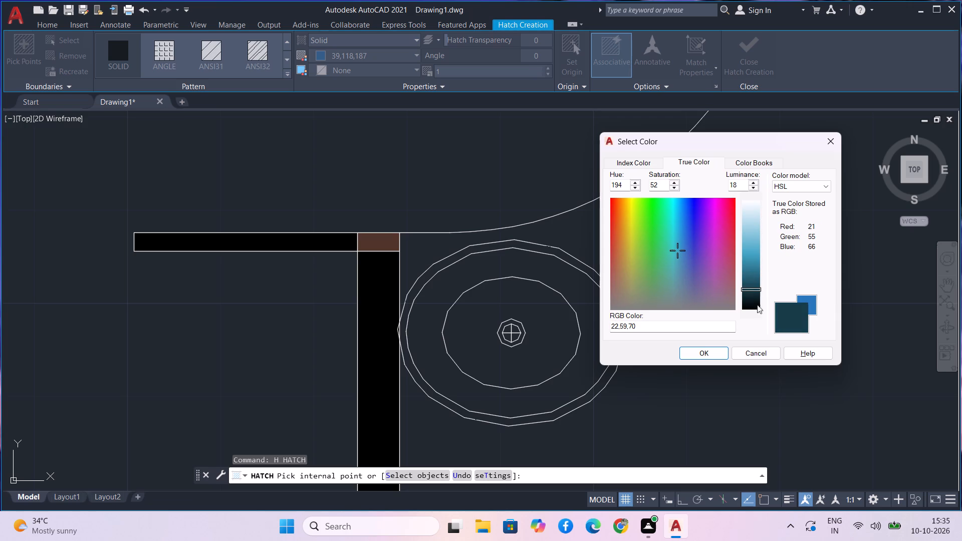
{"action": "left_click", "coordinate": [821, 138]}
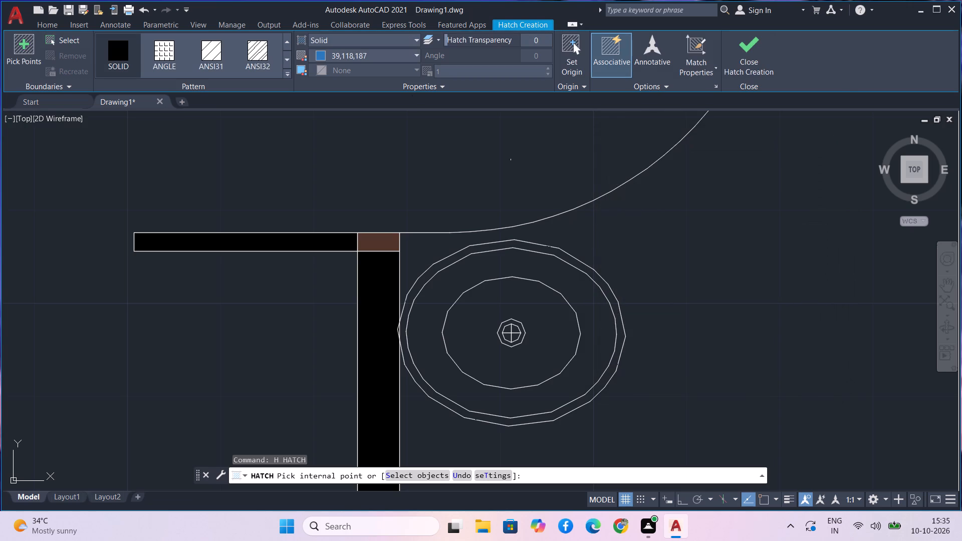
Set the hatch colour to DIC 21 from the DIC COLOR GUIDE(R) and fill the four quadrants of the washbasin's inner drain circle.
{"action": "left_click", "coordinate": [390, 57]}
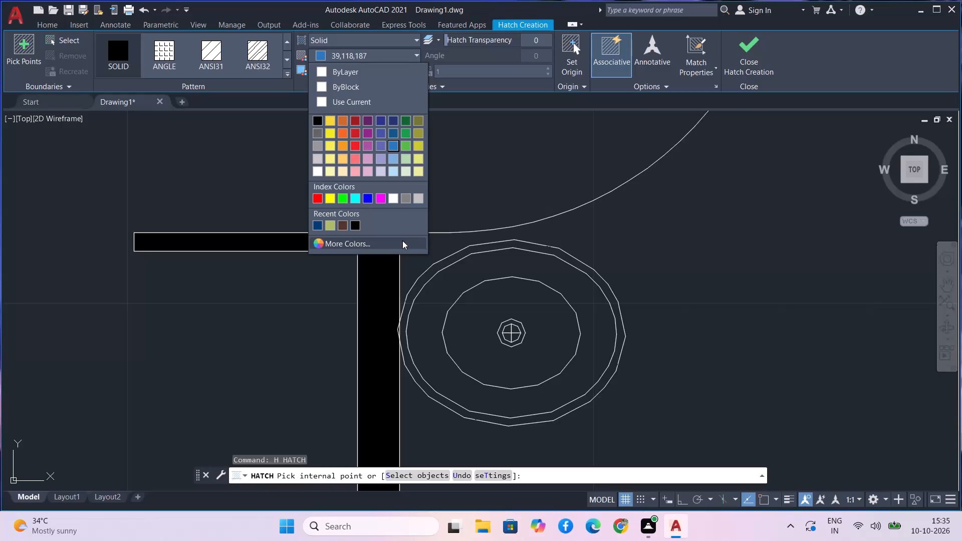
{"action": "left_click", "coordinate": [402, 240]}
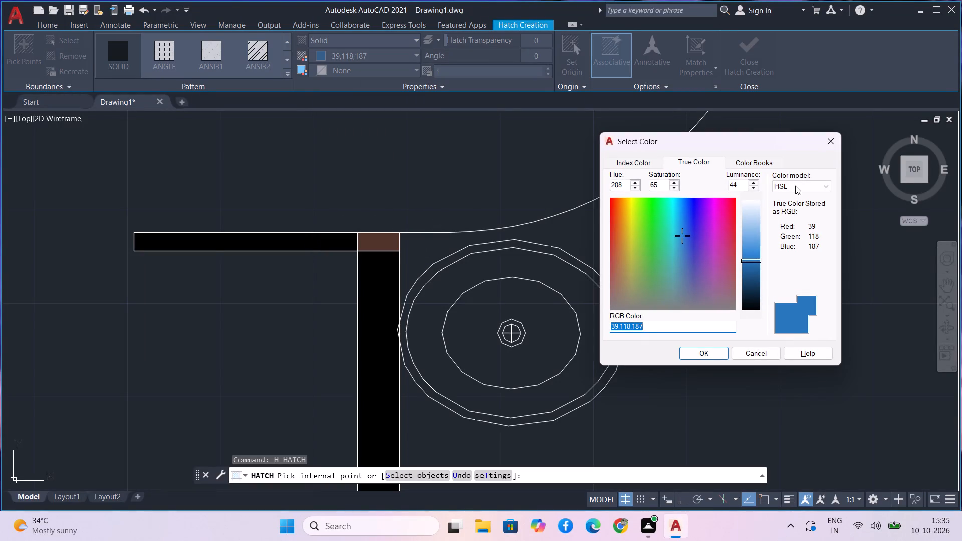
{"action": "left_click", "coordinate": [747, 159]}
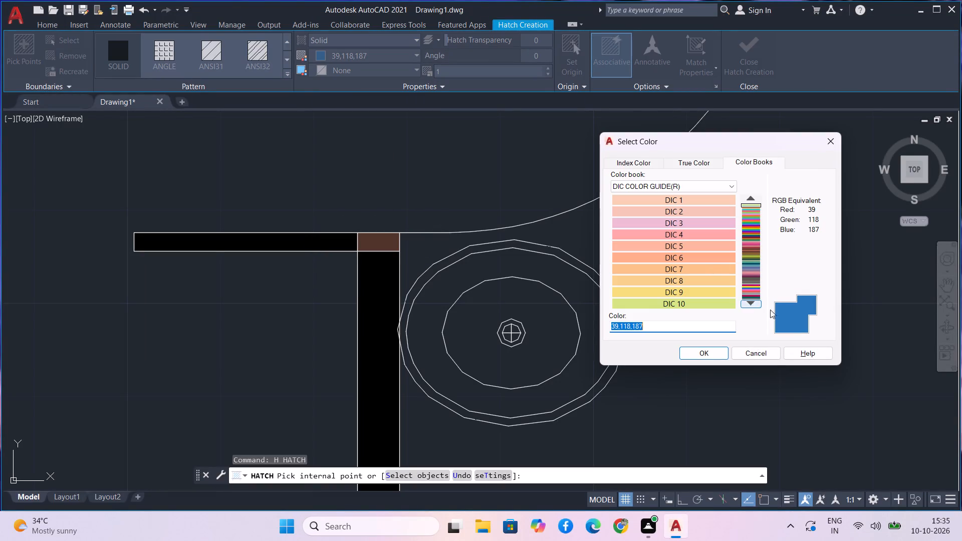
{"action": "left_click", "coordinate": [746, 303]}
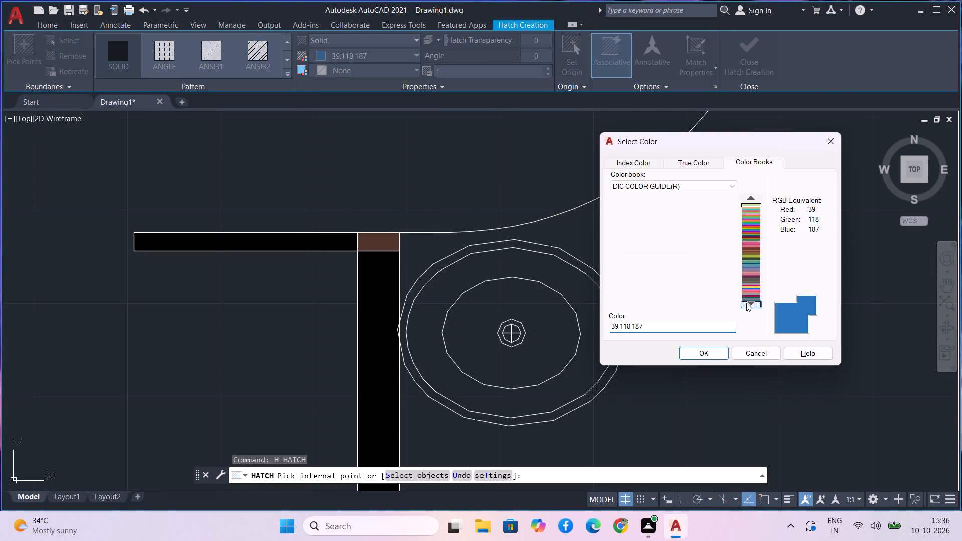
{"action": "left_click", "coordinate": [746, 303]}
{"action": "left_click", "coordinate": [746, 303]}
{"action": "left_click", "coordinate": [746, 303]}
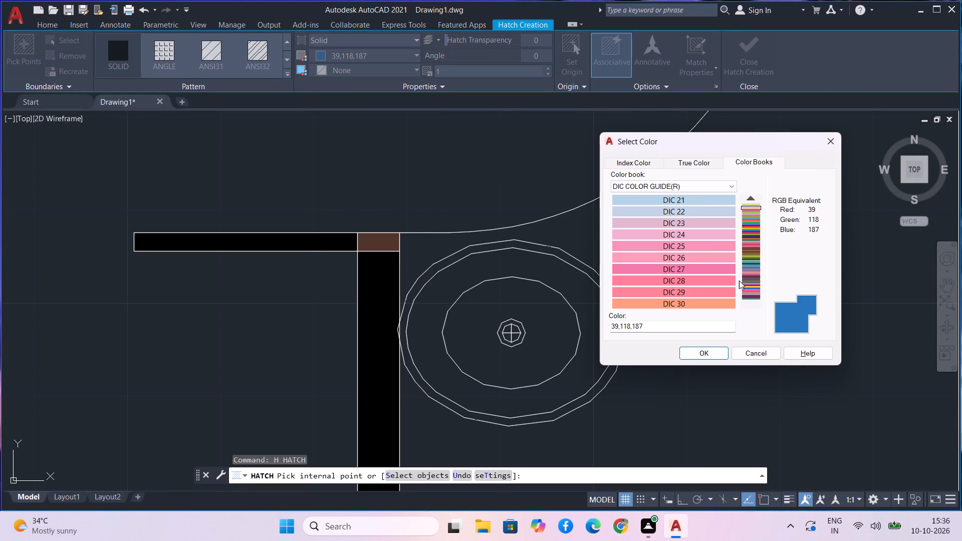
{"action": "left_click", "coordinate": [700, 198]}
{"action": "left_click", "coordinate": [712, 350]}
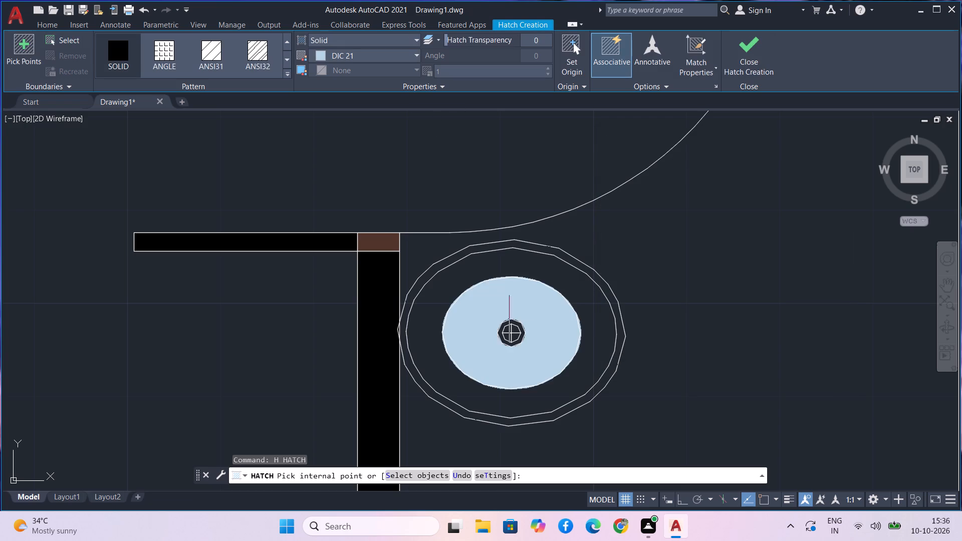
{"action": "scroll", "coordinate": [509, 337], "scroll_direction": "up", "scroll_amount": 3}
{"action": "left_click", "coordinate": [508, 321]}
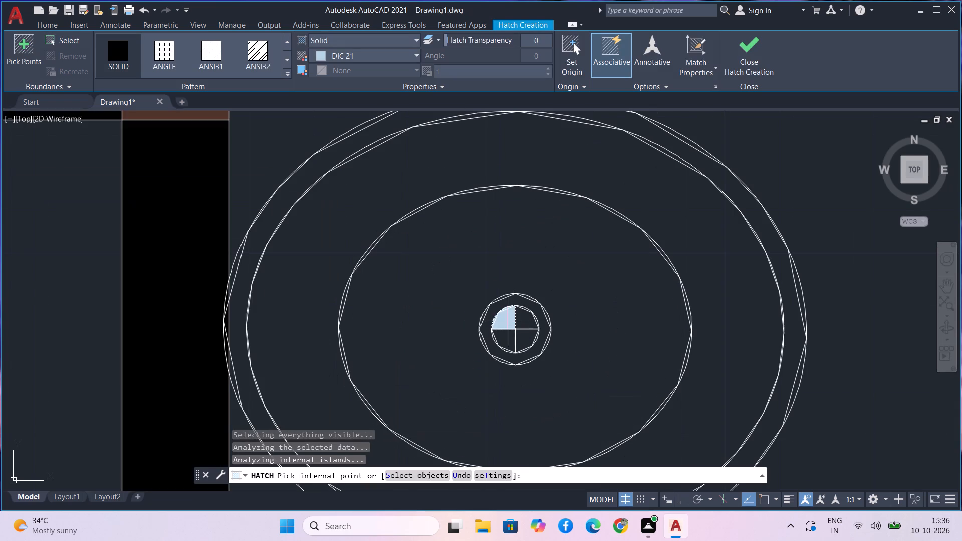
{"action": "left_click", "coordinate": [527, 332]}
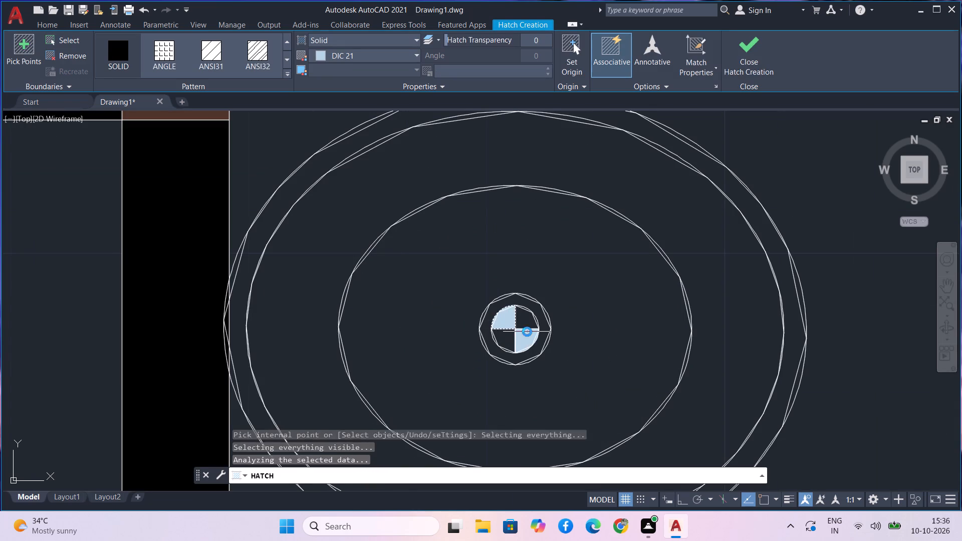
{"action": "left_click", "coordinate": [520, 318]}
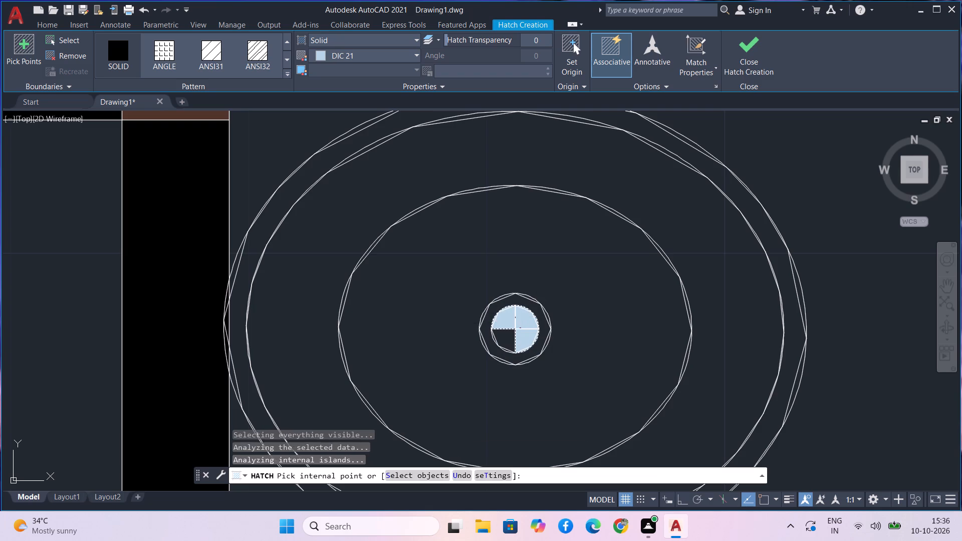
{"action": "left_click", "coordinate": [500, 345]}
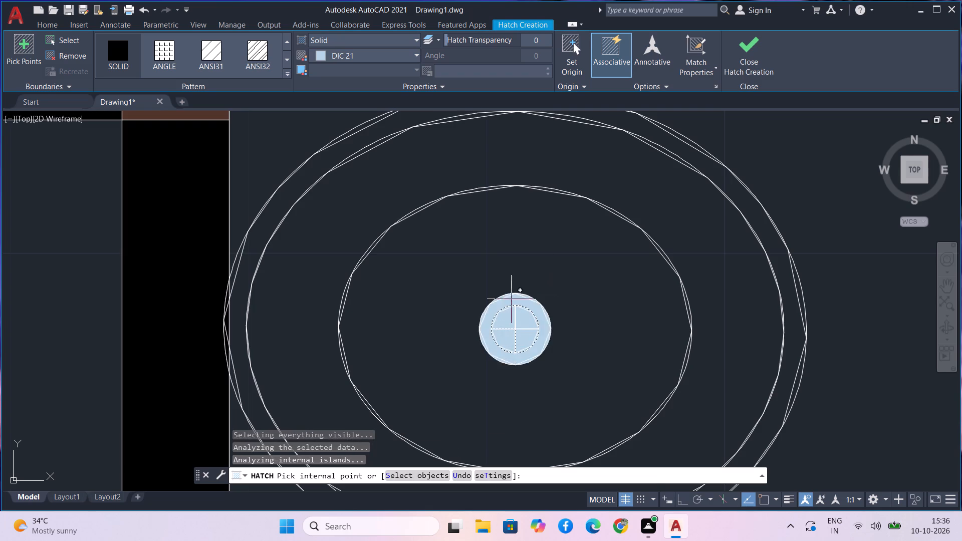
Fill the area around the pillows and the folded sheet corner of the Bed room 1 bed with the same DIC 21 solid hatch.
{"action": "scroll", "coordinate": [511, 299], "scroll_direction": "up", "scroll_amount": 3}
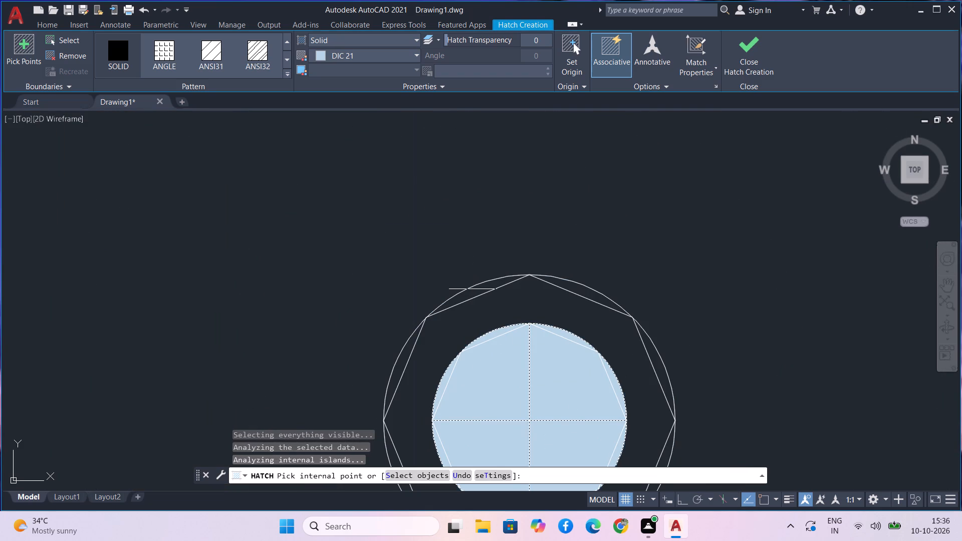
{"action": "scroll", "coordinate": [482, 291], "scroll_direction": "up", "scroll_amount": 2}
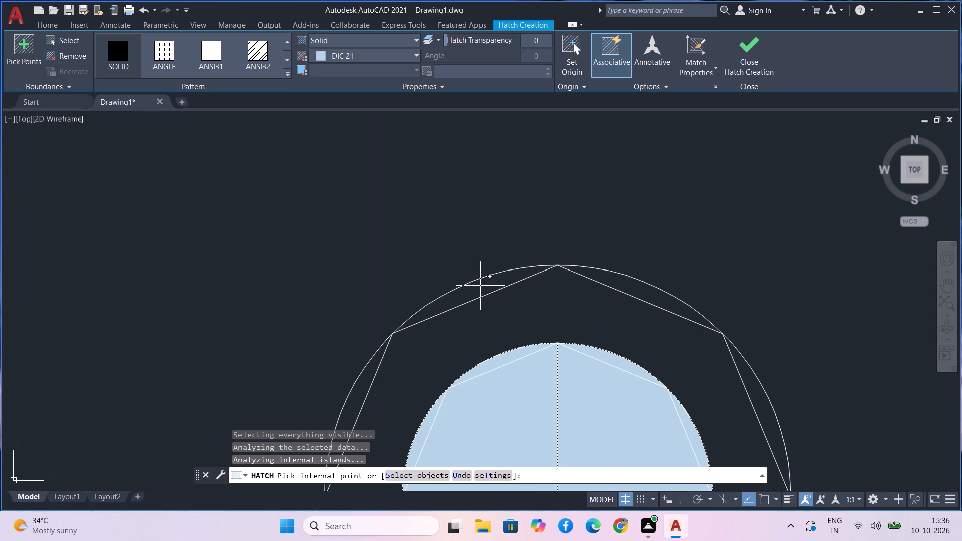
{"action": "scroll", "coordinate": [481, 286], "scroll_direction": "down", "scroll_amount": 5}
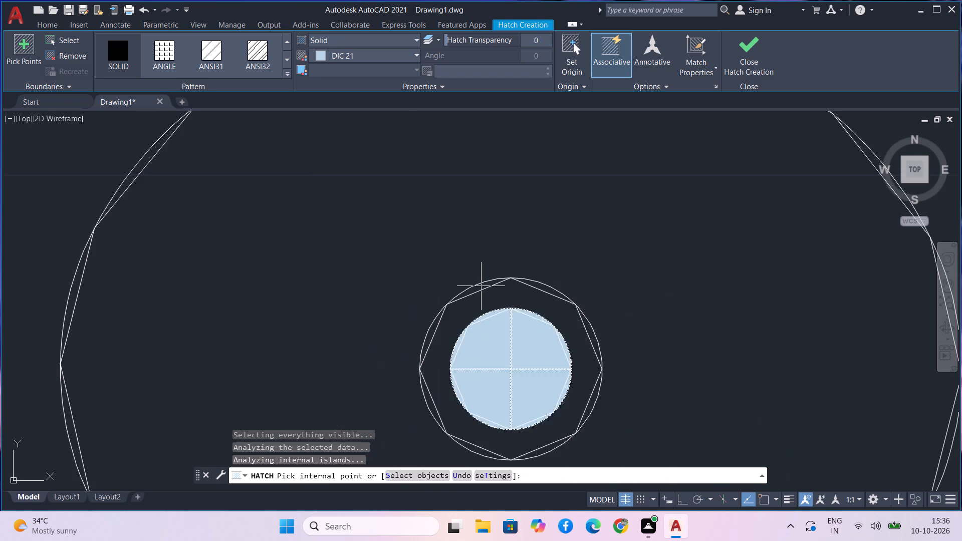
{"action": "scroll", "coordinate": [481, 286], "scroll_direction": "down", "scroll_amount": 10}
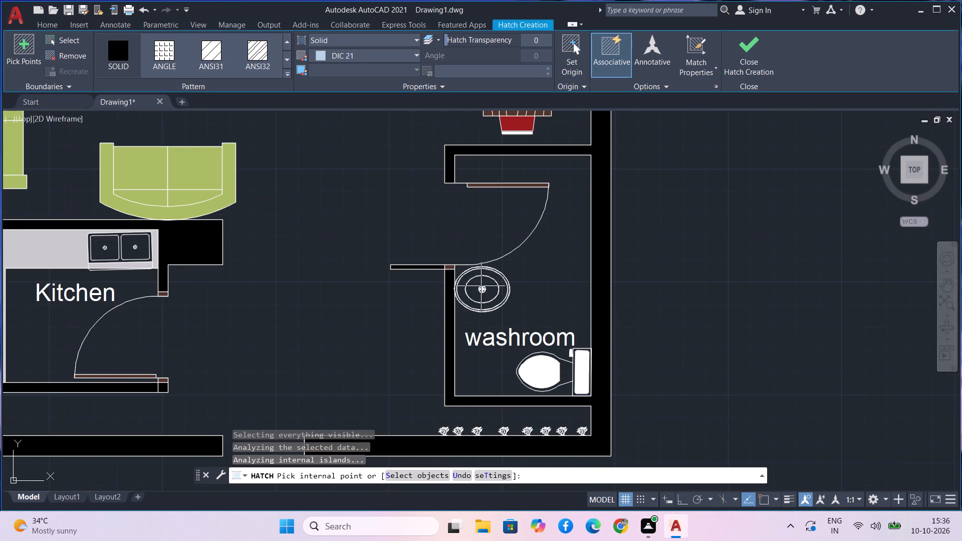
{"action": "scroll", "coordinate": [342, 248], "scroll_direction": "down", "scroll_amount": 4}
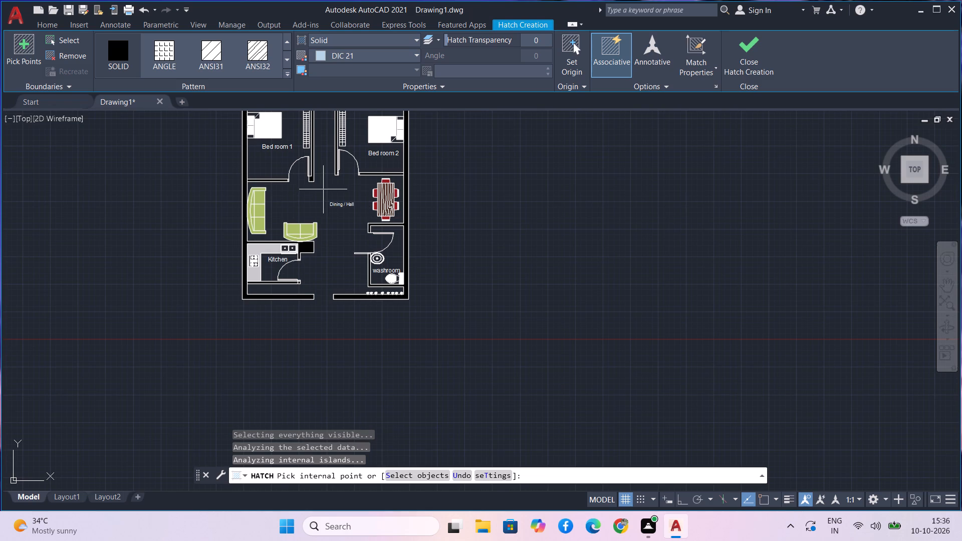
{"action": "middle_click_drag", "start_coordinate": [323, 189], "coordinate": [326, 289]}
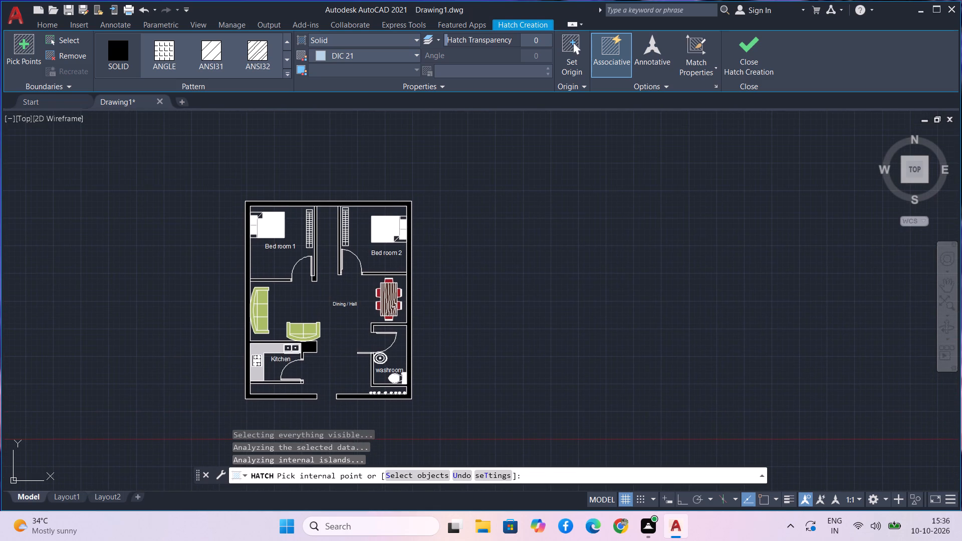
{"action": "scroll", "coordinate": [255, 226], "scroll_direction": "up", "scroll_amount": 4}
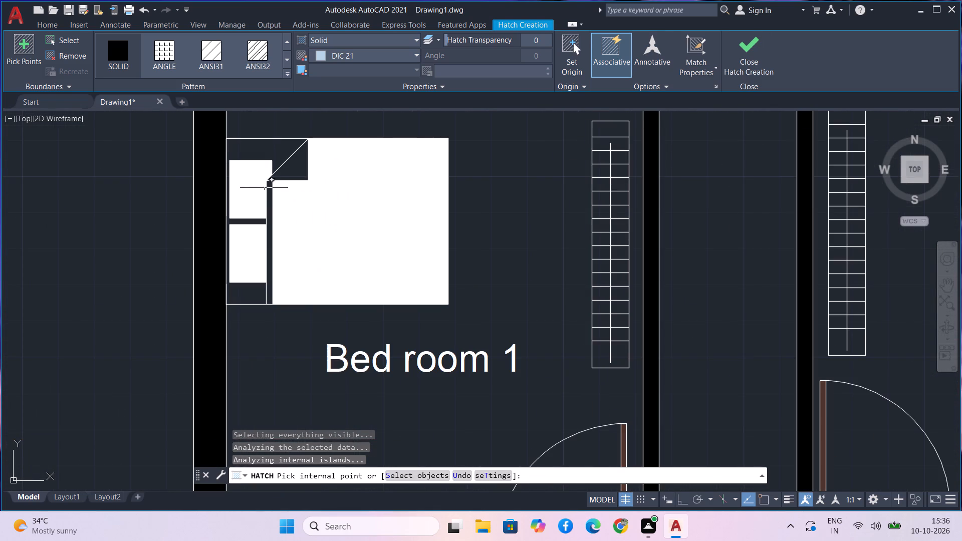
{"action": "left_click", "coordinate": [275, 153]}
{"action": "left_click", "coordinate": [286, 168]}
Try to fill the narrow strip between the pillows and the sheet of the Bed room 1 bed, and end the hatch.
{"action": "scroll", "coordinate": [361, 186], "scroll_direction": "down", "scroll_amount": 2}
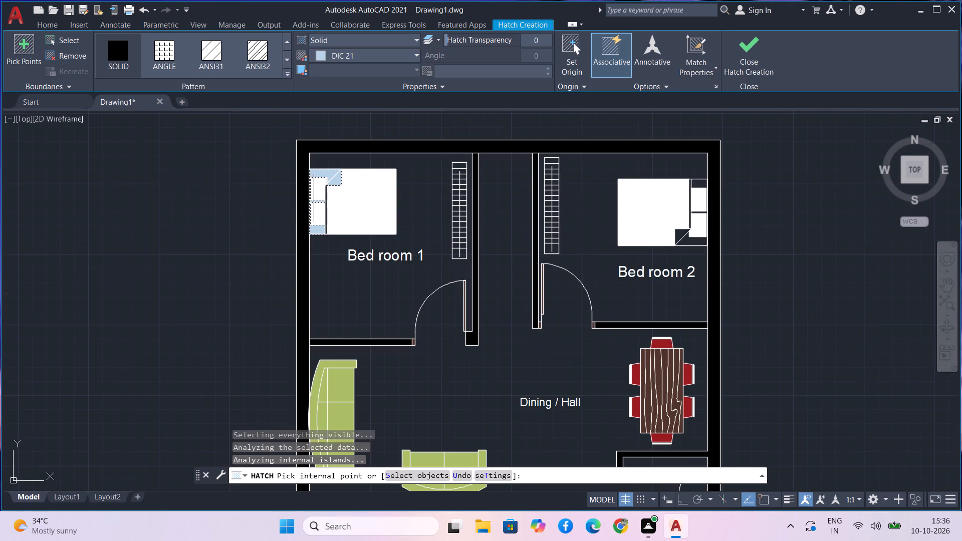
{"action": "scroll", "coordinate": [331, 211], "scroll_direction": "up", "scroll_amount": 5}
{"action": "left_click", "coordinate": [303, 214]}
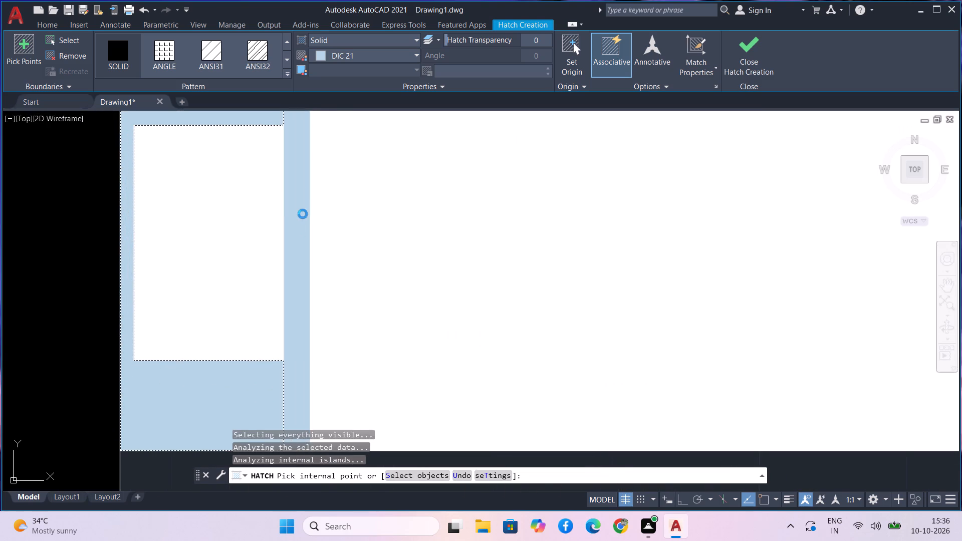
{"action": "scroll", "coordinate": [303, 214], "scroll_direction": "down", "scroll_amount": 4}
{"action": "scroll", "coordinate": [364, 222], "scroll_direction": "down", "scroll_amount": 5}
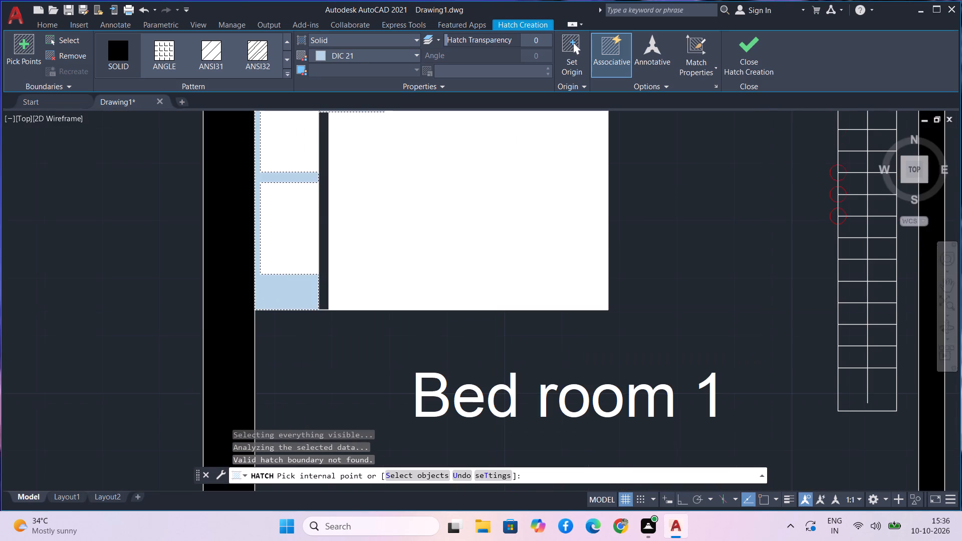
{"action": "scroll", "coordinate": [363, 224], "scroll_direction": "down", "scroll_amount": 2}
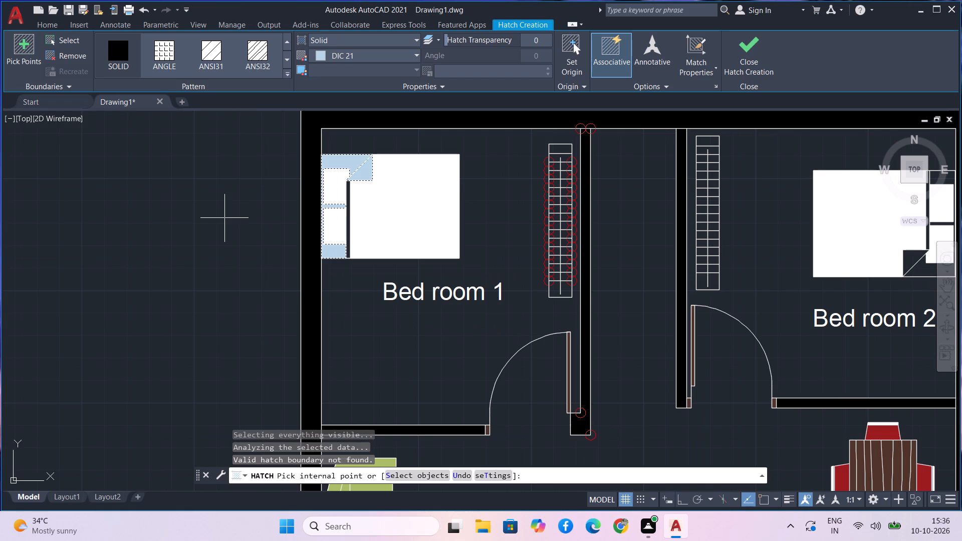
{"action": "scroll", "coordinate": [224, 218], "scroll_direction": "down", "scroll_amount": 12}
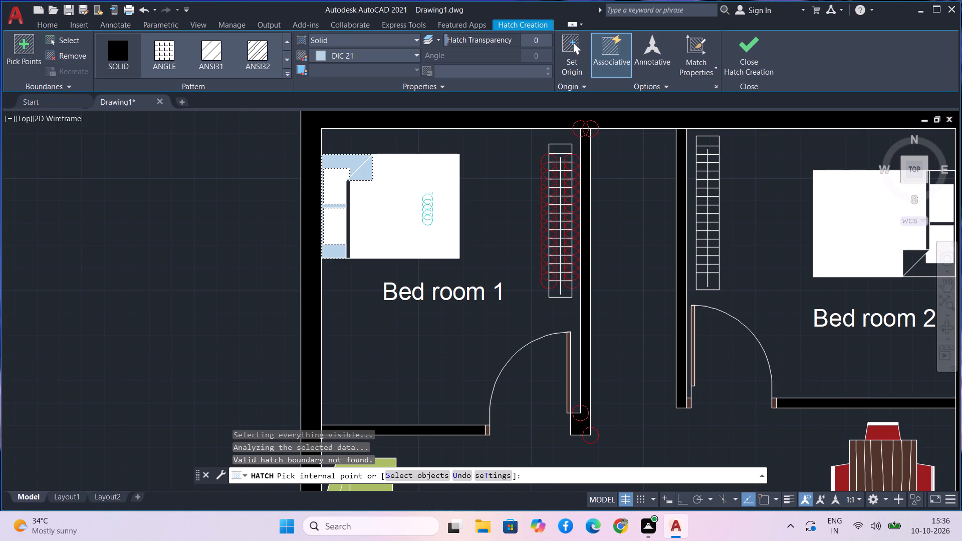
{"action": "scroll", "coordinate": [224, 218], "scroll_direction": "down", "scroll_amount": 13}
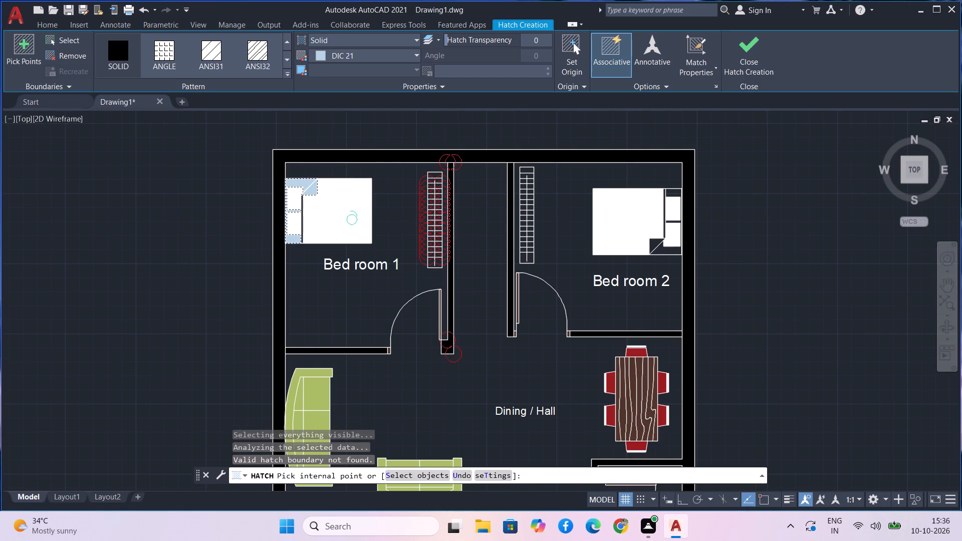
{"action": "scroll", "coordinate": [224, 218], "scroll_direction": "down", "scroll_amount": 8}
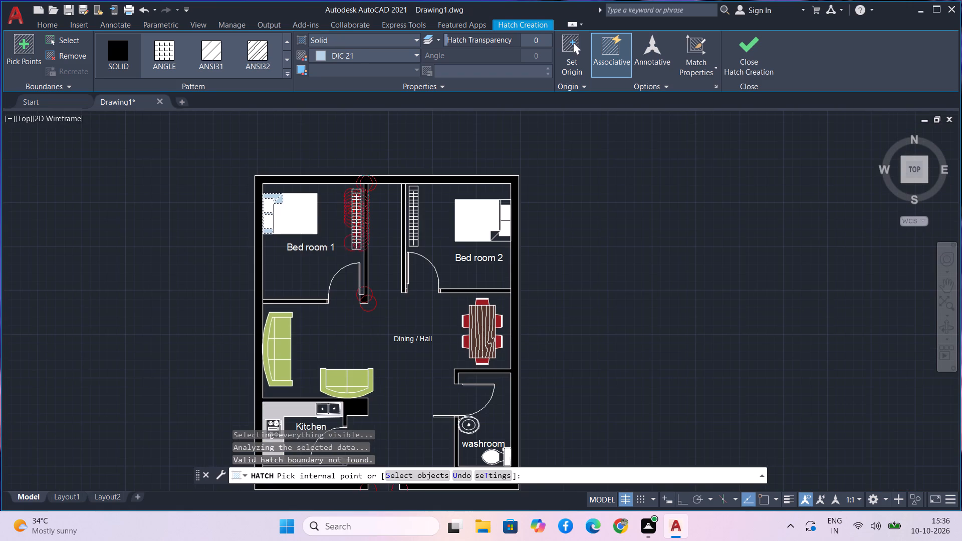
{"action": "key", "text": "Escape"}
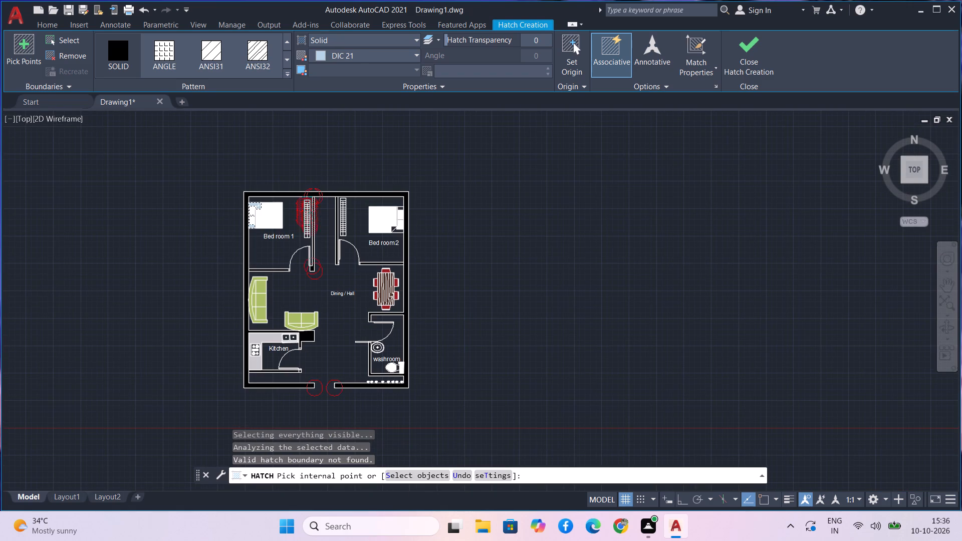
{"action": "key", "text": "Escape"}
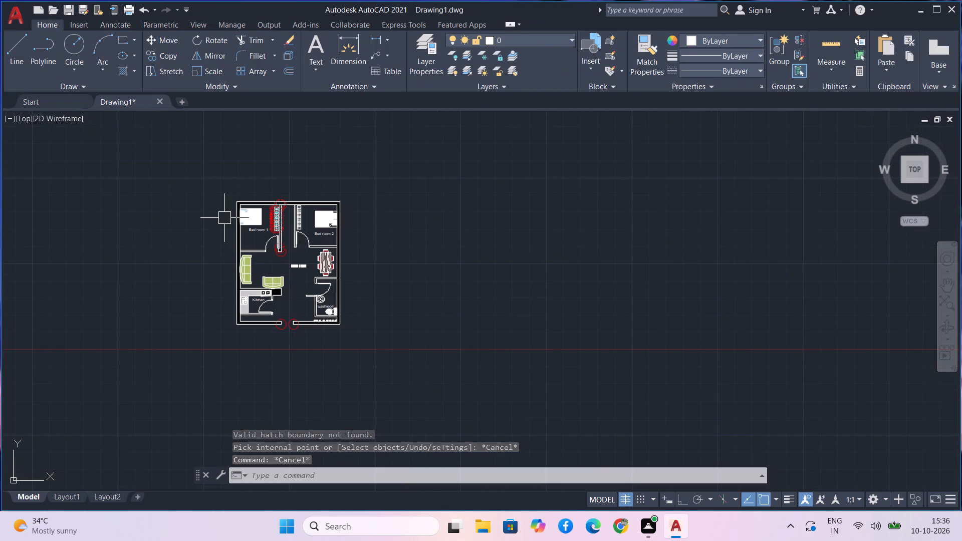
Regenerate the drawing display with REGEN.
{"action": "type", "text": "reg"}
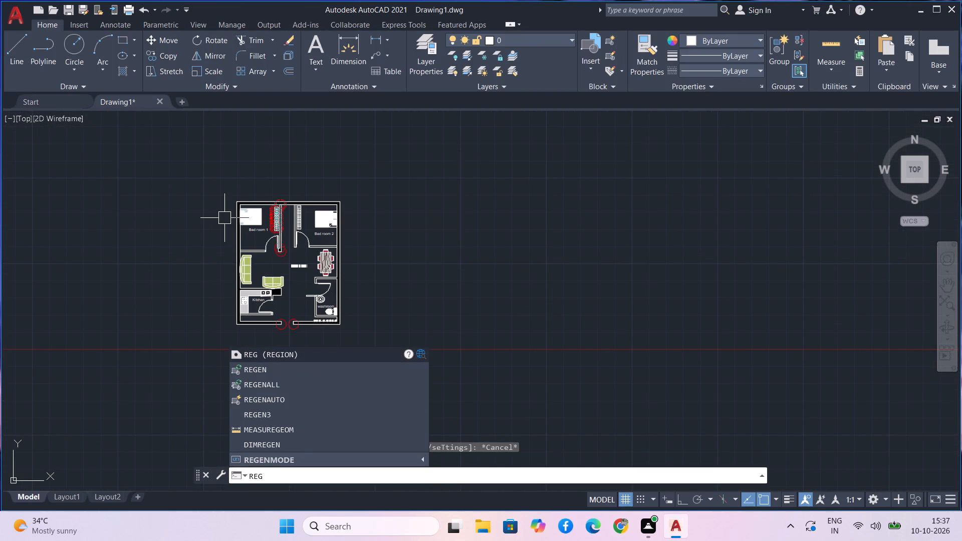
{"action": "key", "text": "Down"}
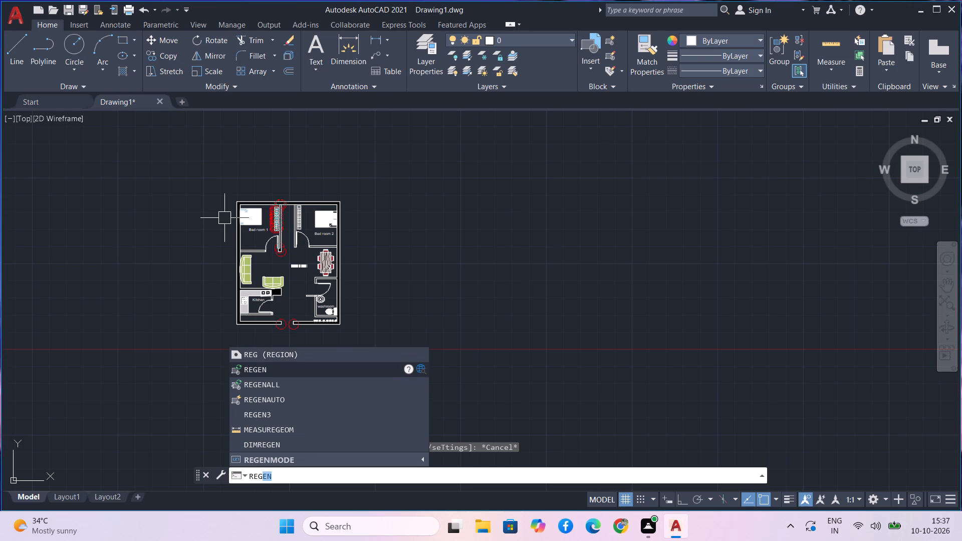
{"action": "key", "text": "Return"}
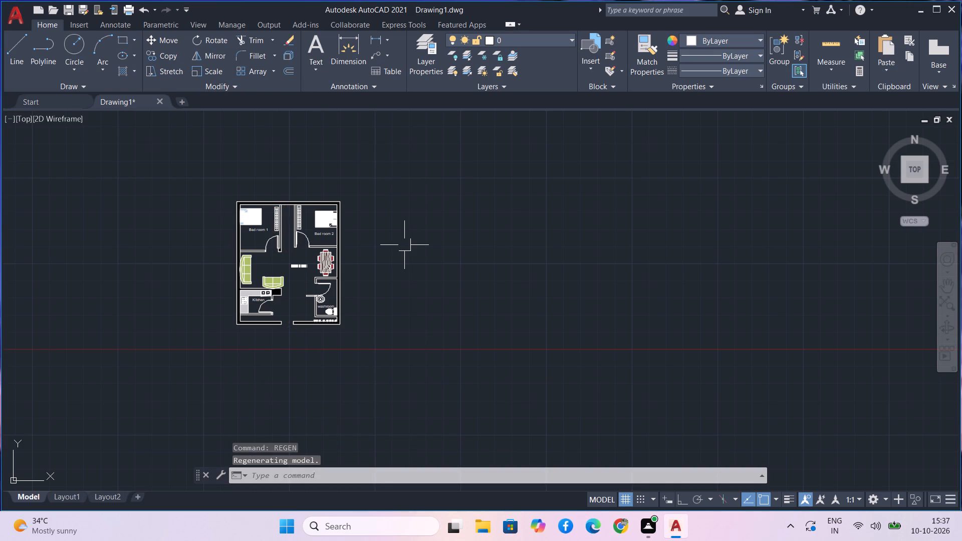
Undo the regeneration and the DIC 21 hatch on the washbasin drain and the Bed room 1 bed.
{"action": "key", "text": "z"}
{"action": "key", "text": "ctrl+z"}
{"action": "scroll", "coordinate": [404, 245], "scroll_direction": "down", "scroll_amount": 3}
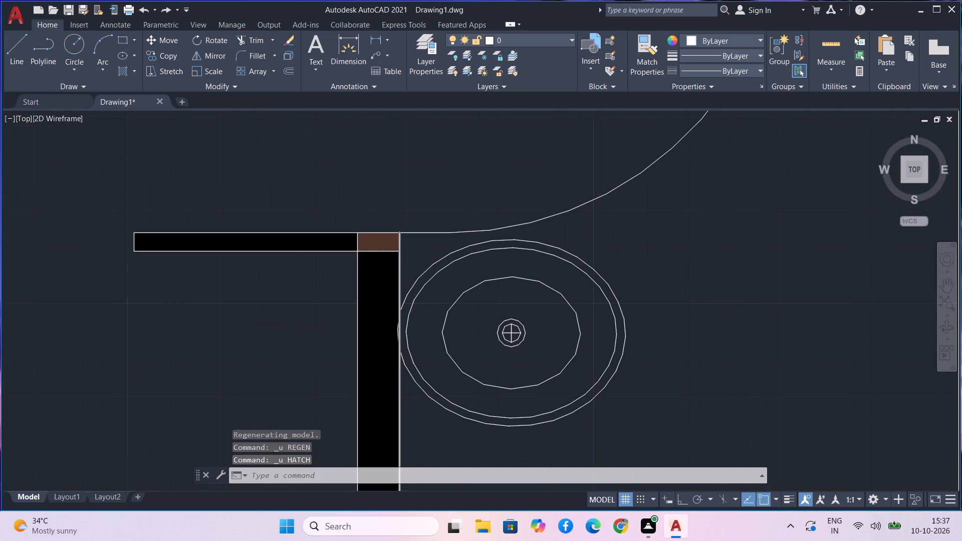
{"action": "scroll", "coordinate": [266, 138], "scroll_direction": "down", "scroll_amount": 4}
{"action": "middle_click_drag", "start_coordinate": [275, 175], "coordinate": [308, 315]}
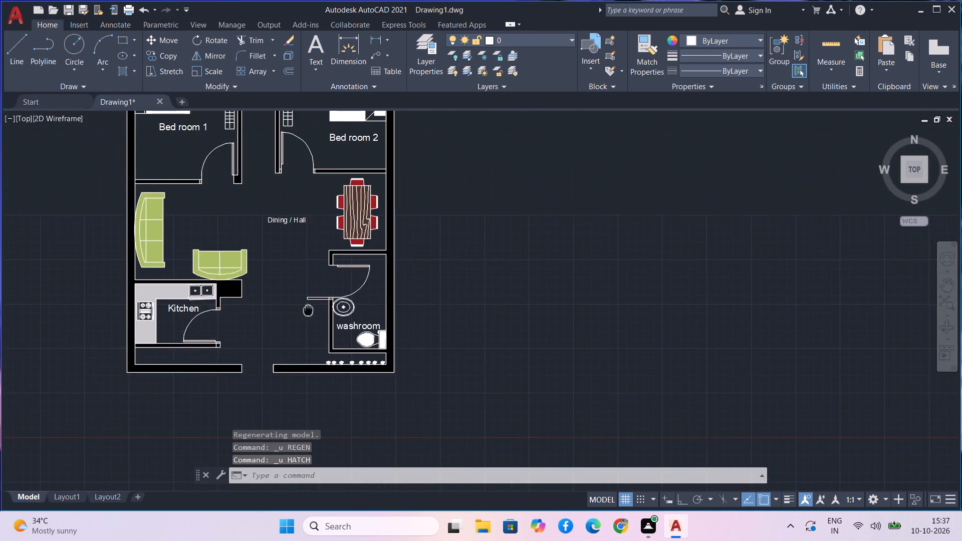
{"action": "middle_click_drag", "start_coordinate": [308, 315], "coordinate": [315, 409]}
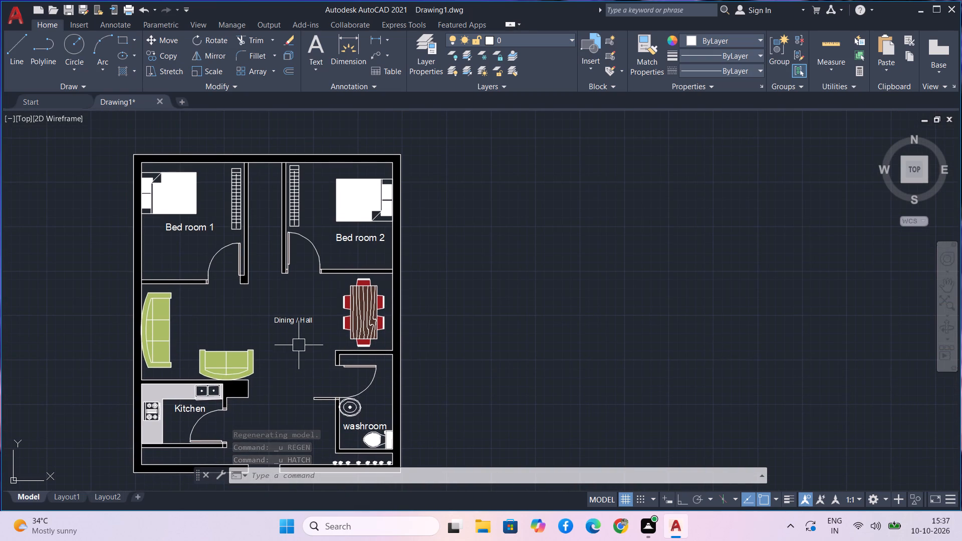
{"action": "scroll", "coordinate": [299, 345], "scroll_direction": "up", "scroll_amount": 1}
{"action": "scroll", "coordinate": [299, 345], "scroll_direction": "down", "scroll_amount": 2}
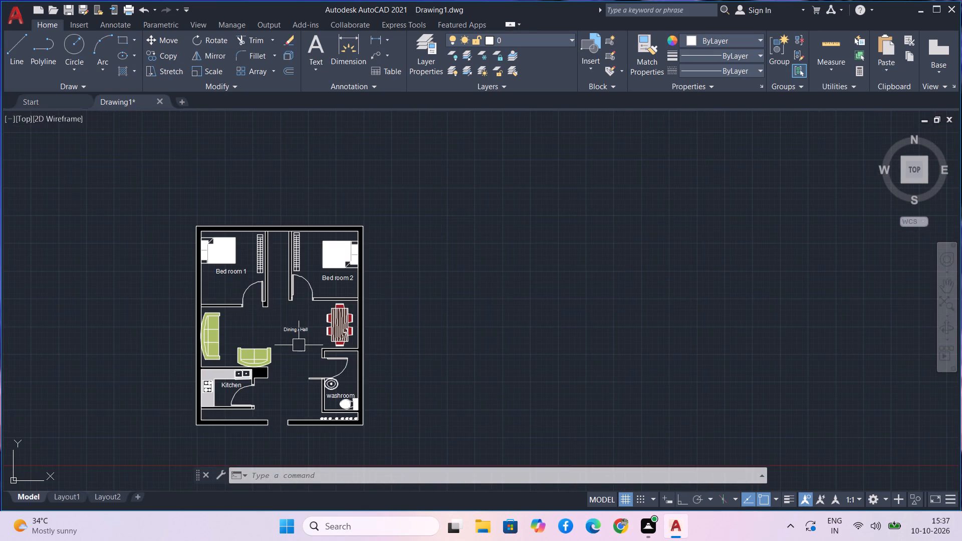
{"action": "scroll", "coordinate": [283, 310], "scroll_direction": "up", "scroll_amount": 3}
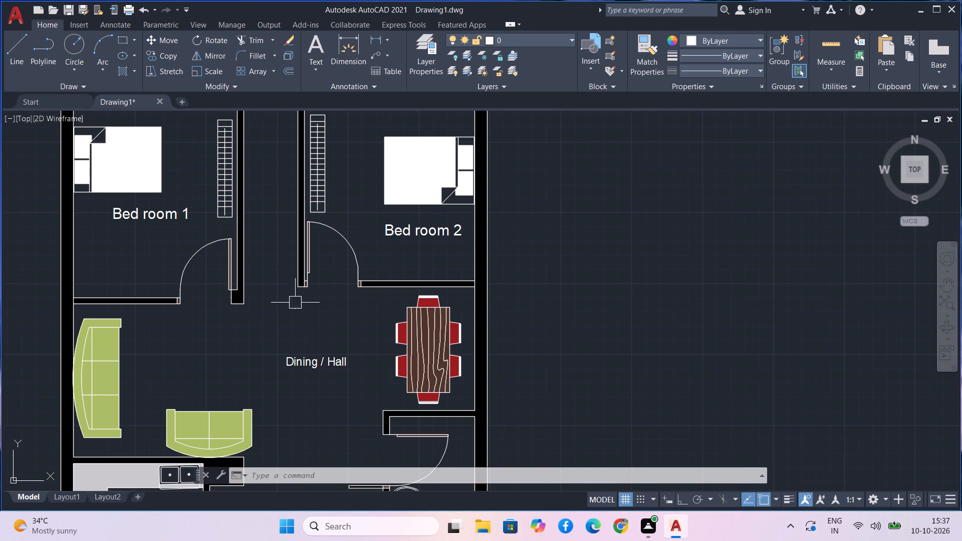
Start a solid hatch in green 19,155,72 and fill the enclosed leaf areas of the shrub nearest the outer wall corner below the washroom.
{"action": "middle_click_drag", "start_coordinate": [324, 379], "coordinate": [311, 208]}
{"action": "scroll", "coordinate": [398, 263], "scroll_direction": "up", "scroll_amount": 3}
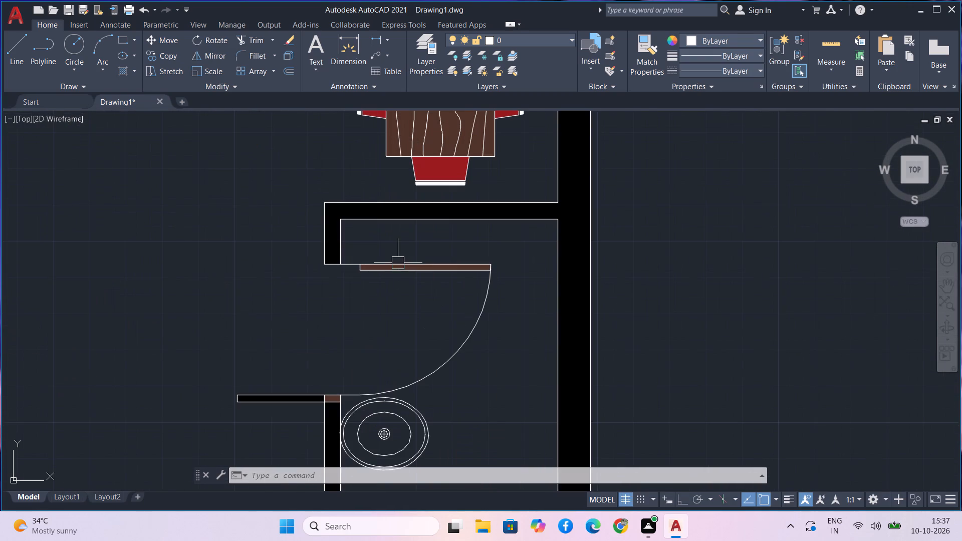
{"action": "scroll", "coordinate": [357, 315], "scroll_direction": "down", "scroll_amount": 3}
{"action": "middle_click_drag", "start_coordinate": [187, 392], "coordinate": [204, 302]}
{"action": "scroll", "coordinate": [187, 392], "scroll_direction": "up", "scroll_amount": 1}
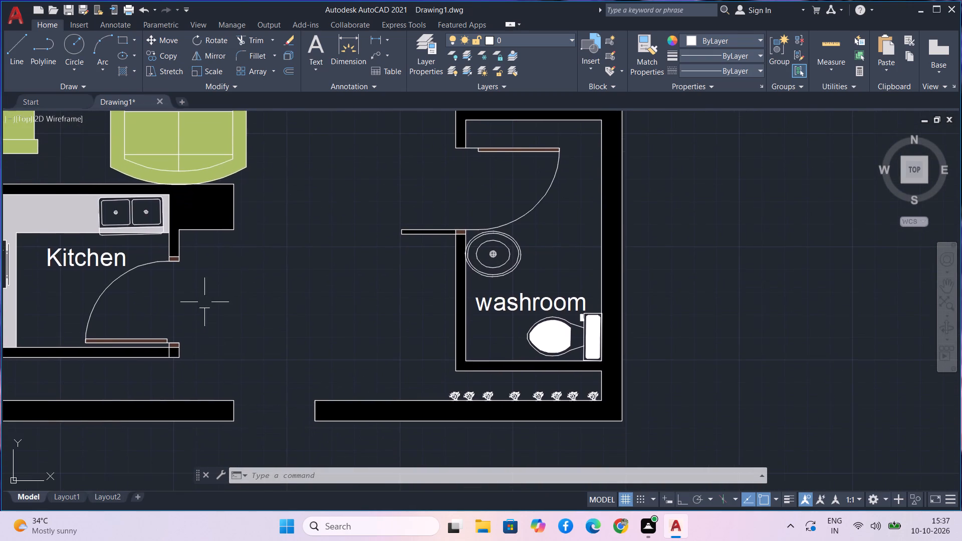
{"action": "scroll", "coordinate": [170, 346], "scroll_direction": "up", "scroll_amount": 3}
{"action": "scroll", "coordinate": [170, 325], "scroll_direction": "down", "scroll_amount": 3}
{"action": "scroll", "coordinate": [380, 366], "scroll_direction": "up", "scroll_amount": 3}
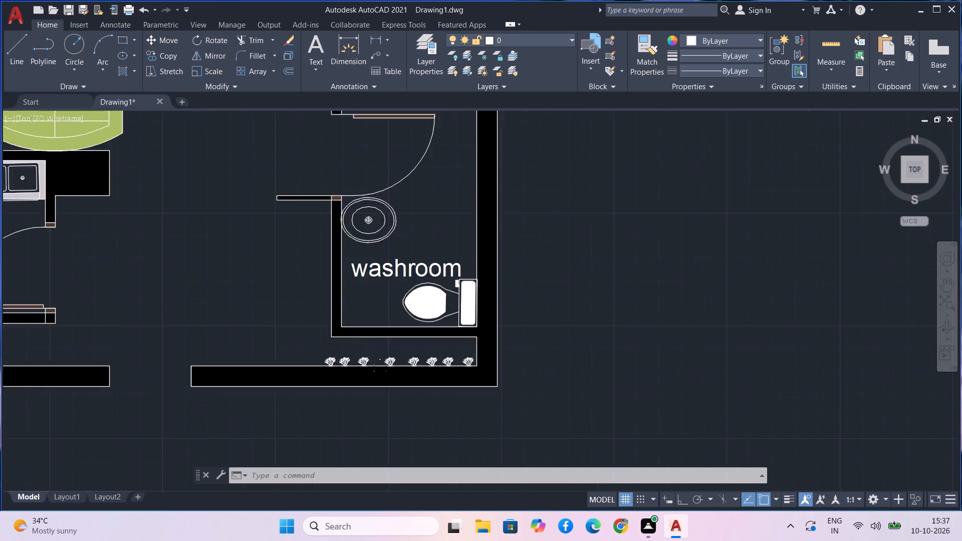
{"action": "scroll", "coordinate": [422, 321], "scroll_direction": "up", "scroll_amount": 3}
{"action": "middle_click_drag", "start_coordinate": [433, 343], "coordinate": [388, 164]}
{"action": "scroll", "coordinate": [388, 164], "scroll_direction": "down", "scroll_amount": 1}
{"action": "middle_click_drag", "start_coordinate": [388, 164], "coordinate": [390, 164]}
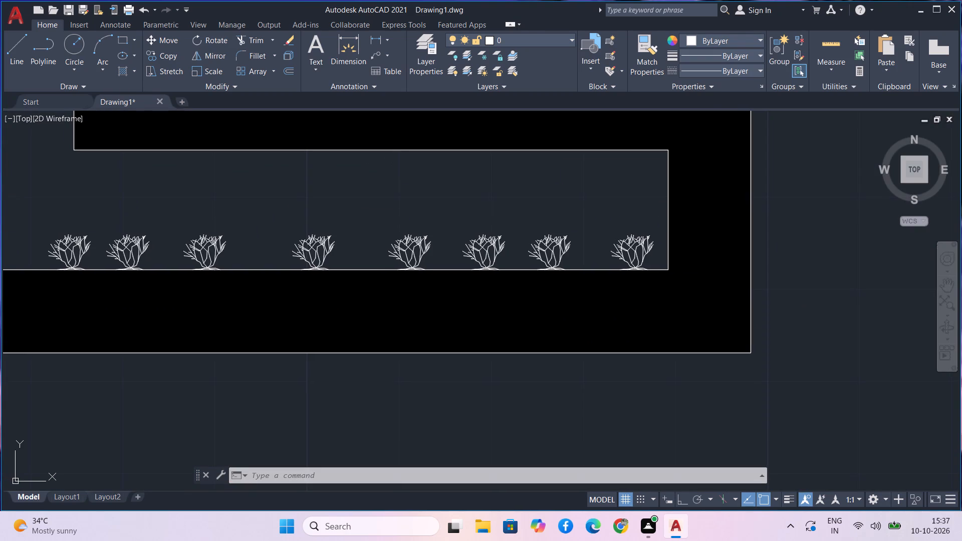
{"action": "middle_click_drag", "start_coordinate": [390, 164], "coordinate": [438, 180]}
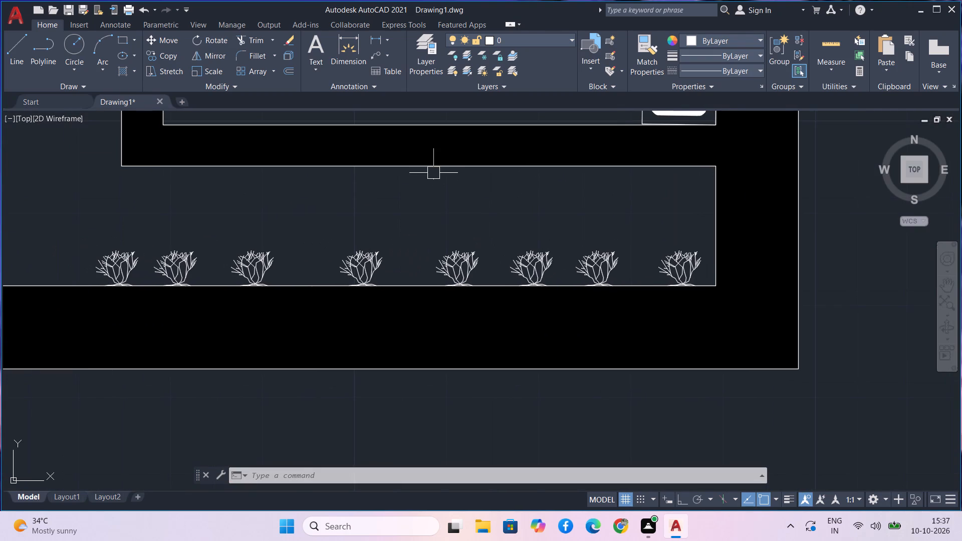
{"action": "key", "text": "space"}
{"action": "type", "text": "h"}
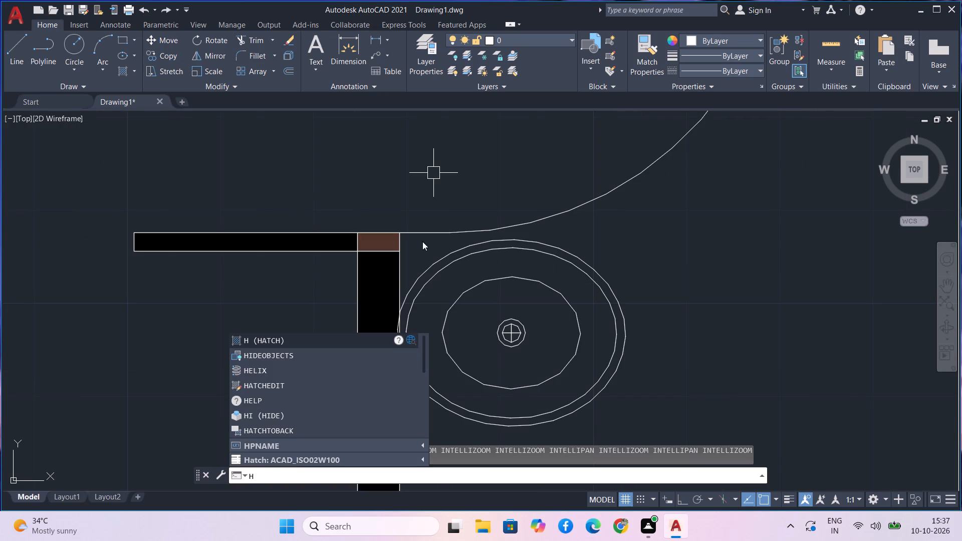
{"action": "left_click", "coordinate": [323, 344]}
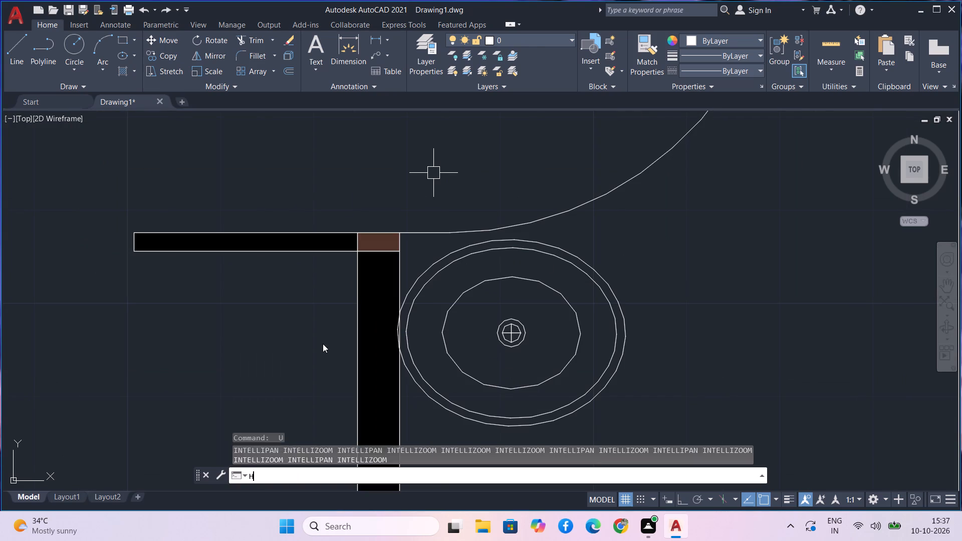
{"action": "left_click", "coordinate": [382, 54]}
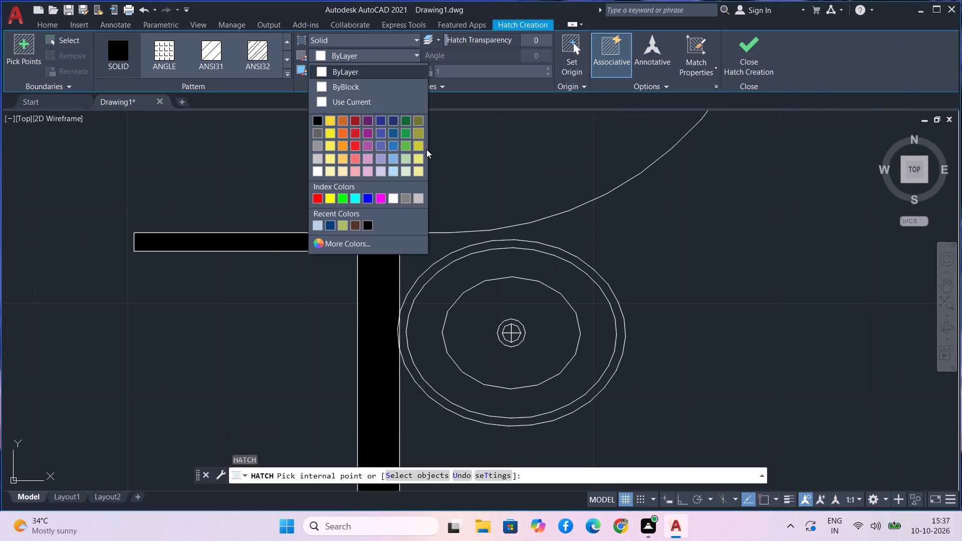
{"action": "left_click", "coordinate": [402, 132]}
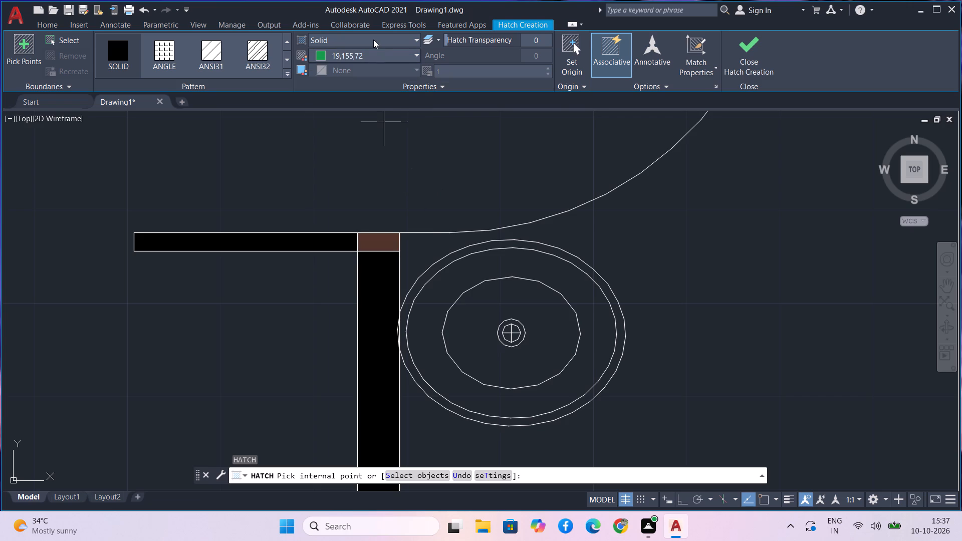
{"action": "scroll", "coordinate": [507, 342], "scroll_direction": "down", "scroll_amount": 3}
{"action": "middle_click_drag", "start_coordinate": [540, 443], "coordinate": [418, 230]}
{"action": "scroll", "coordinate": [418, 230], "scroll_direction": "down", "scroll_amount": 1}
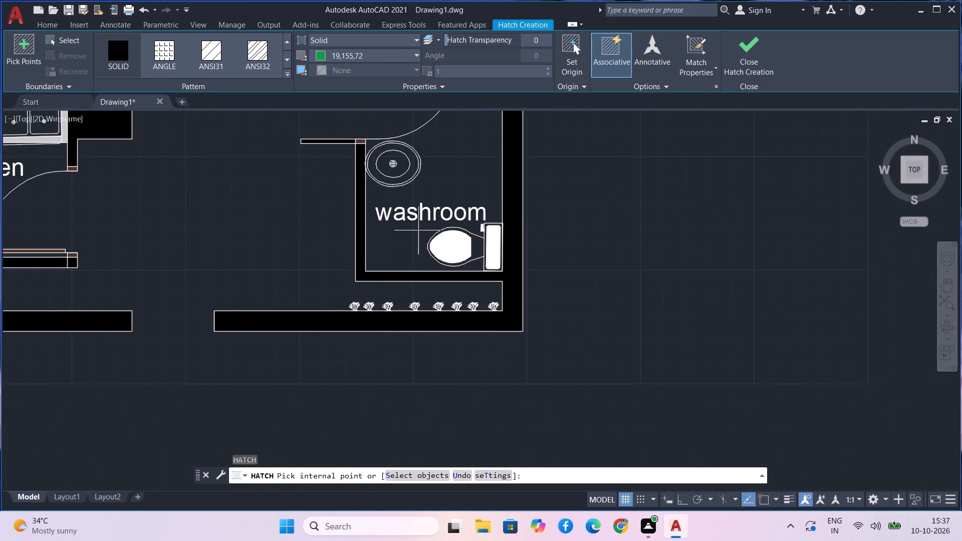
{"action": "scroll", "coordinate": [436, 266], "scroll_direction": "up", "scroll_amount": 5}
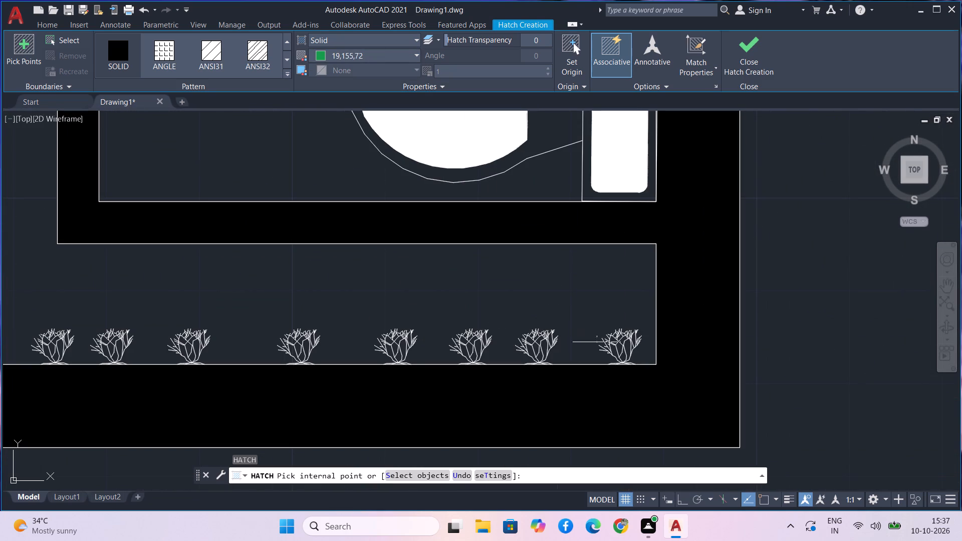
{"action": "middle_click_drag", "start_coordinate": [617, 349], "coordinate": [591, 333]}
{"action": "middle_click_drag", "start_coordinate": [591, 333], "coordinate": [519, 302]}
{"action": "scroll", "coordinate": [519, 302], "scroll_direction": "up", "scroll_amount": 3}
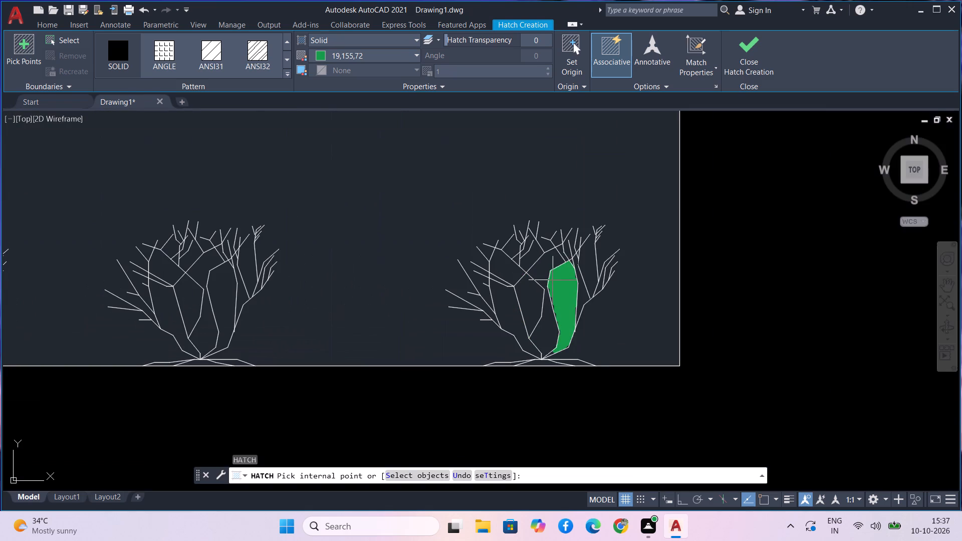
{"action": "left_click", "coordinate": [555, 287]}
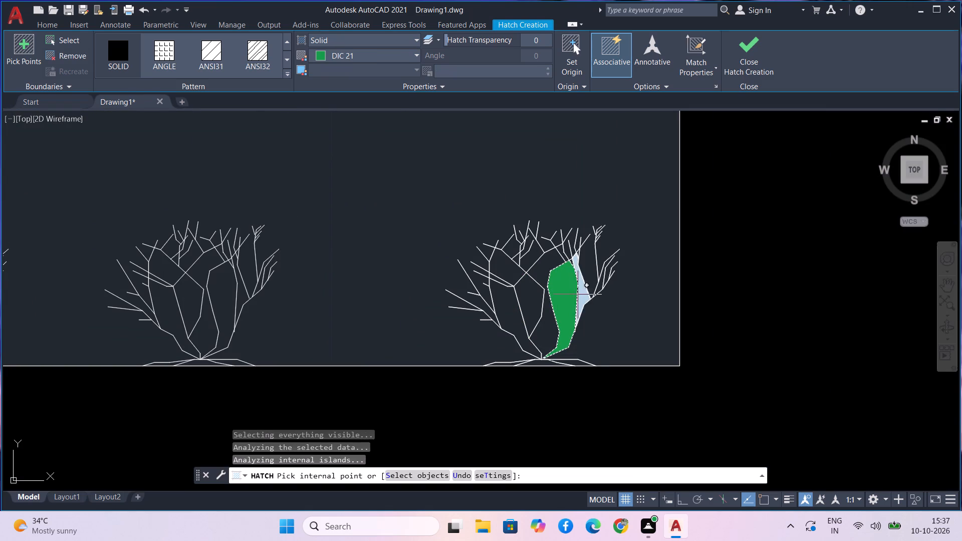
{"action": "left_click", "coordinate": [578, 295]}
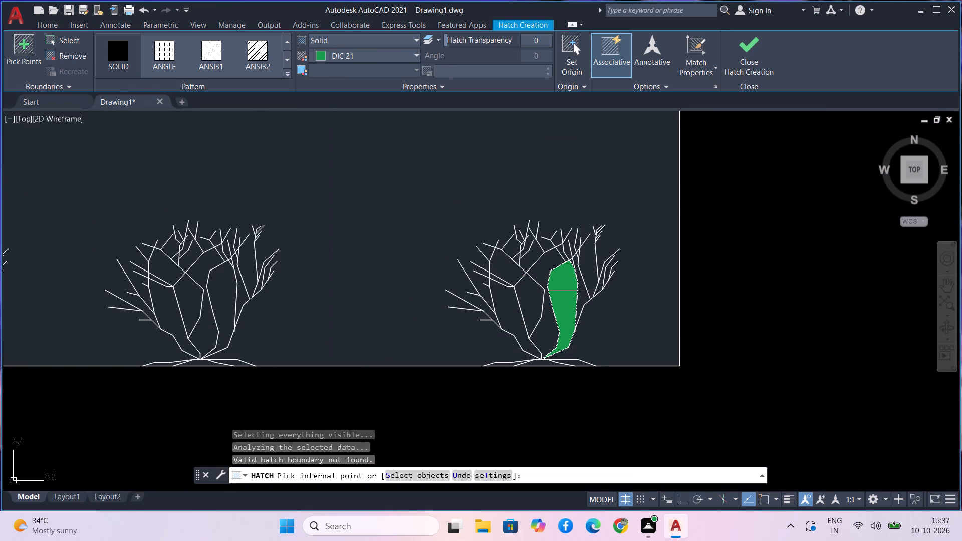
Change the shrub hatch colour to the darker green 19,103,52.
{"action": "left_click_drag", "start_coordinate": [387, 57], "coordinate": [387, 44]}
{"action": "left_click", "coordinate": [394, 61]}
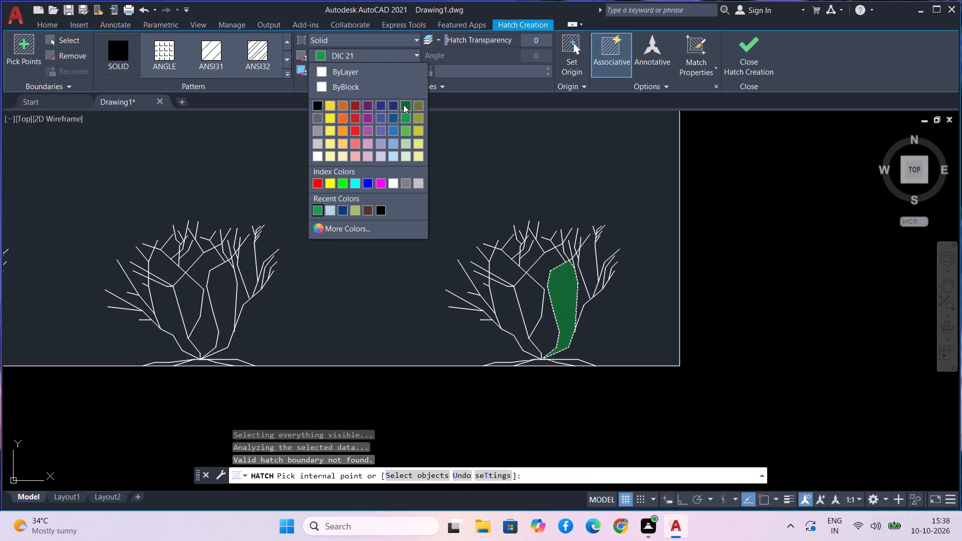
{"action": "left_click", "coordinate": [403, 105]}
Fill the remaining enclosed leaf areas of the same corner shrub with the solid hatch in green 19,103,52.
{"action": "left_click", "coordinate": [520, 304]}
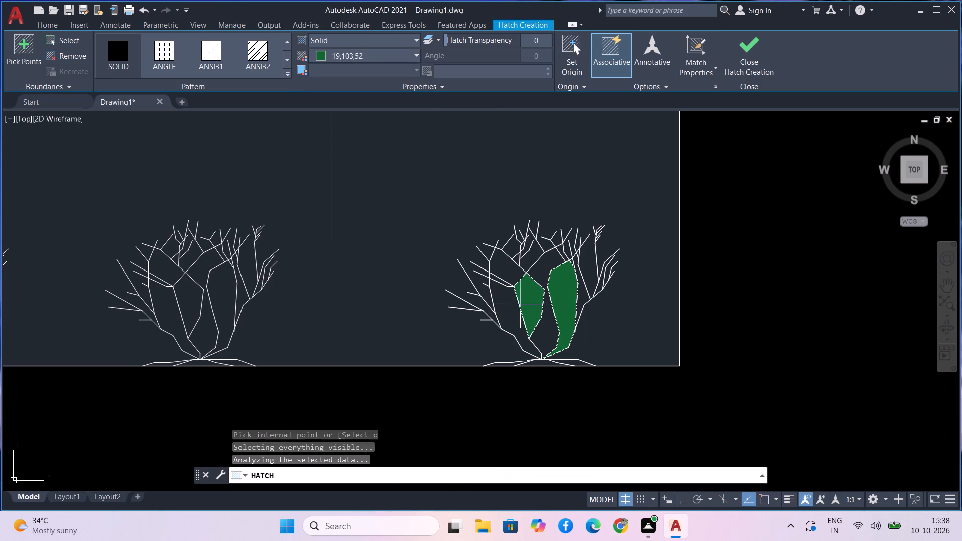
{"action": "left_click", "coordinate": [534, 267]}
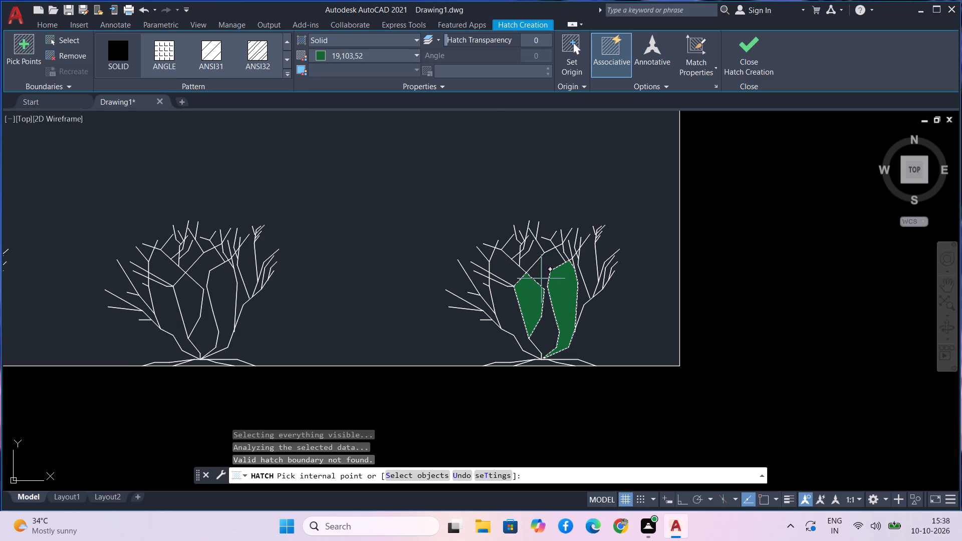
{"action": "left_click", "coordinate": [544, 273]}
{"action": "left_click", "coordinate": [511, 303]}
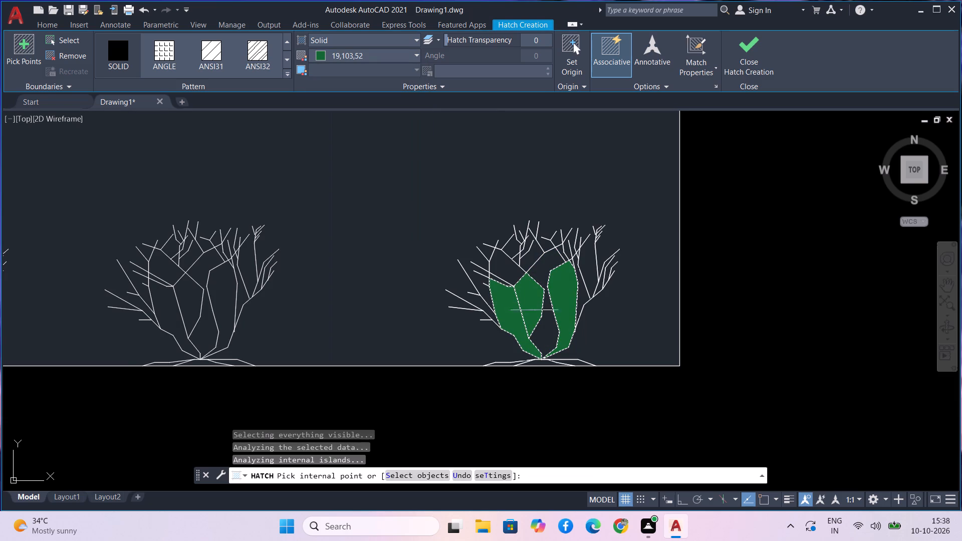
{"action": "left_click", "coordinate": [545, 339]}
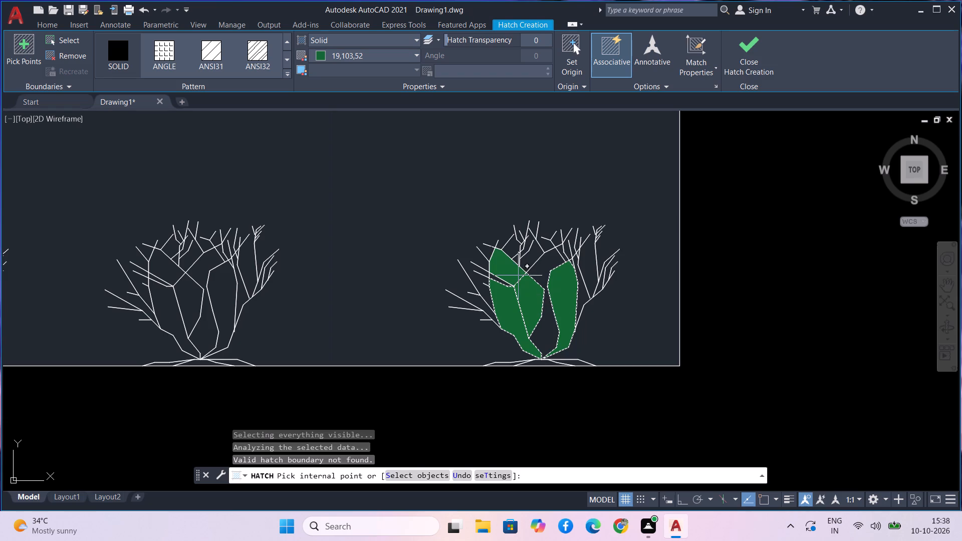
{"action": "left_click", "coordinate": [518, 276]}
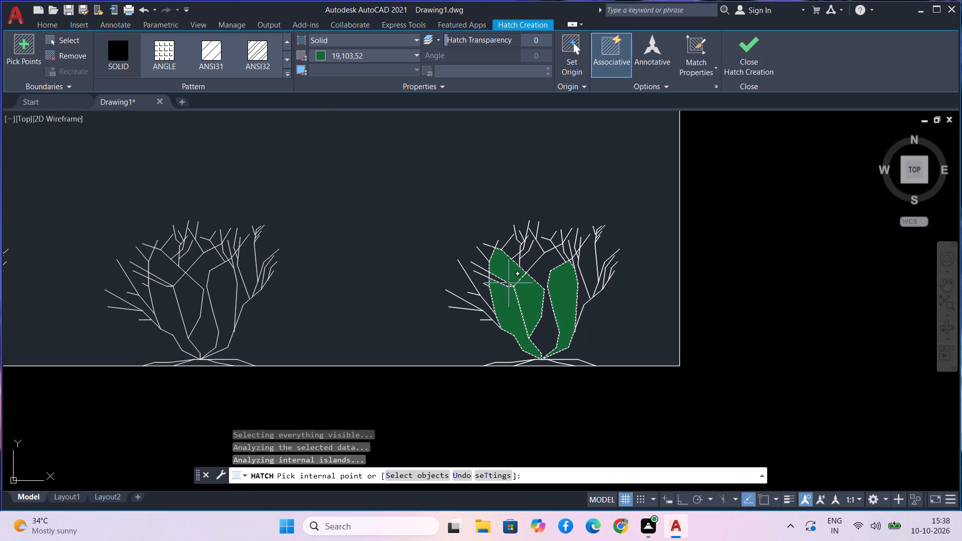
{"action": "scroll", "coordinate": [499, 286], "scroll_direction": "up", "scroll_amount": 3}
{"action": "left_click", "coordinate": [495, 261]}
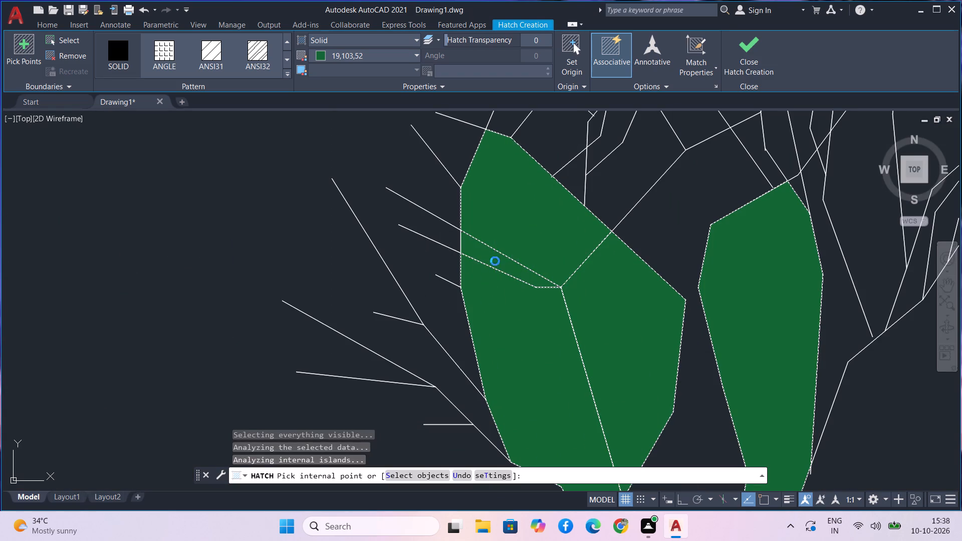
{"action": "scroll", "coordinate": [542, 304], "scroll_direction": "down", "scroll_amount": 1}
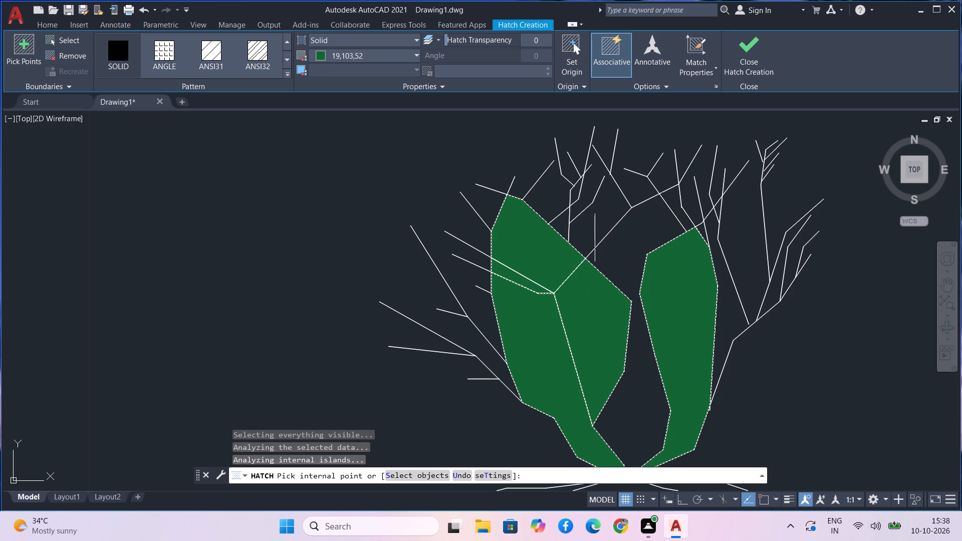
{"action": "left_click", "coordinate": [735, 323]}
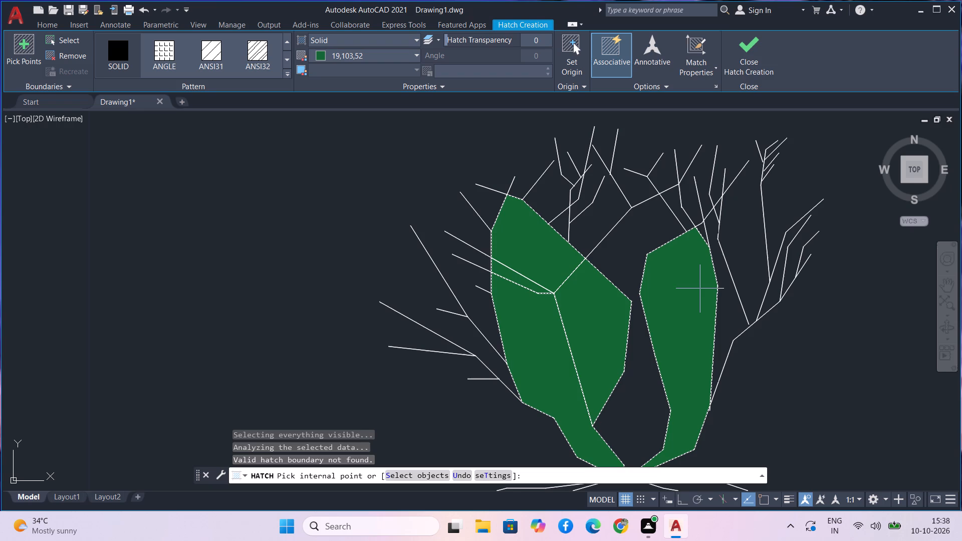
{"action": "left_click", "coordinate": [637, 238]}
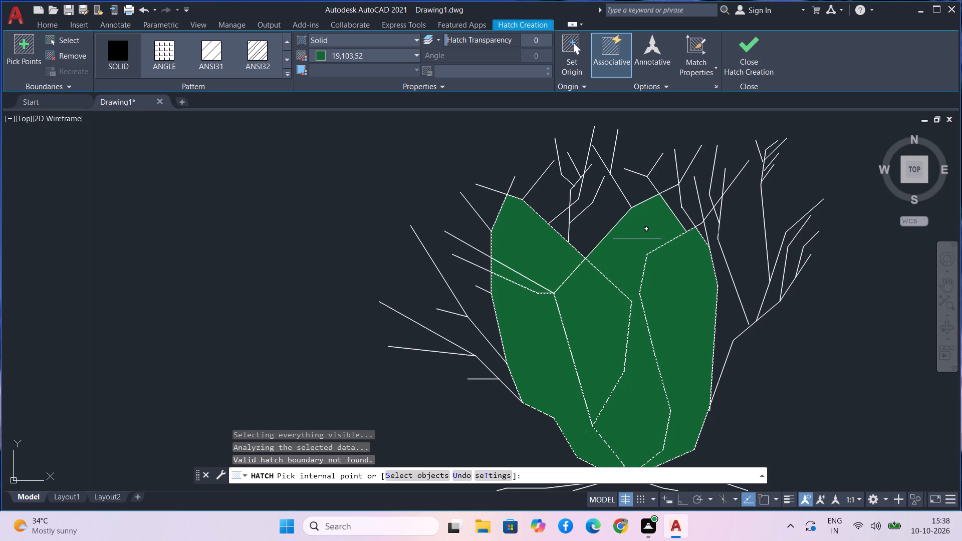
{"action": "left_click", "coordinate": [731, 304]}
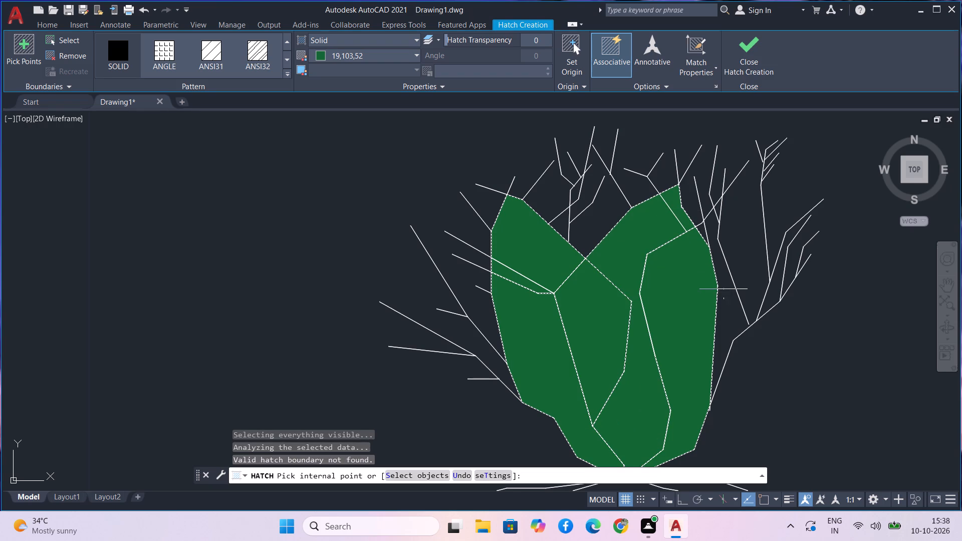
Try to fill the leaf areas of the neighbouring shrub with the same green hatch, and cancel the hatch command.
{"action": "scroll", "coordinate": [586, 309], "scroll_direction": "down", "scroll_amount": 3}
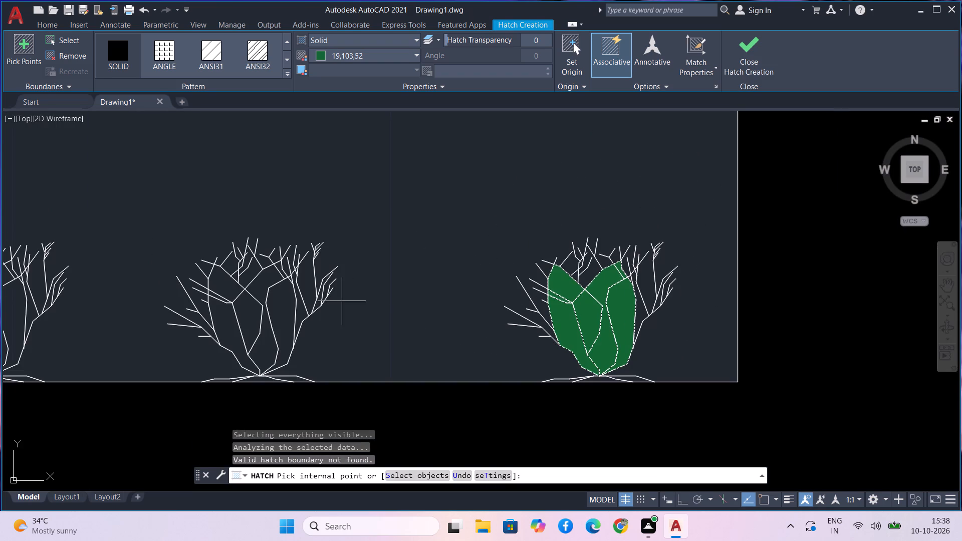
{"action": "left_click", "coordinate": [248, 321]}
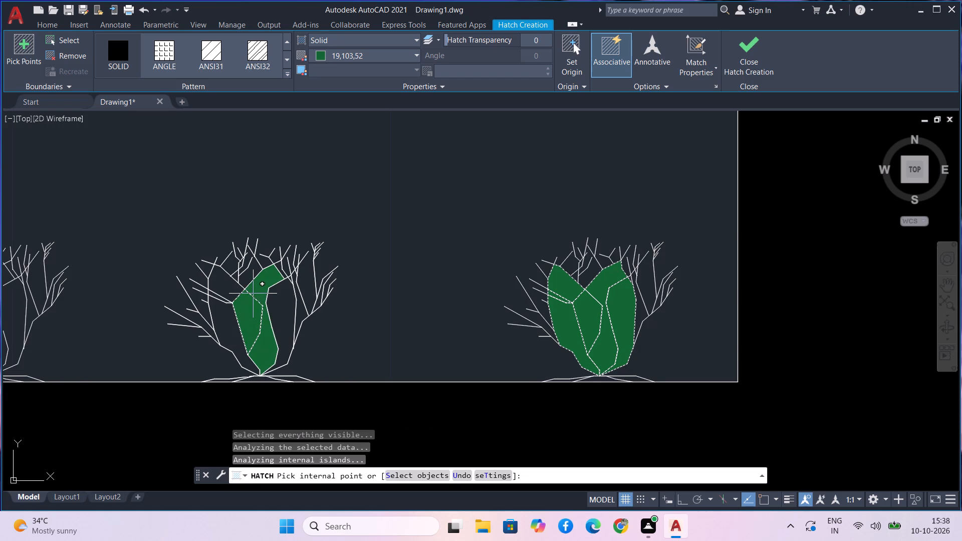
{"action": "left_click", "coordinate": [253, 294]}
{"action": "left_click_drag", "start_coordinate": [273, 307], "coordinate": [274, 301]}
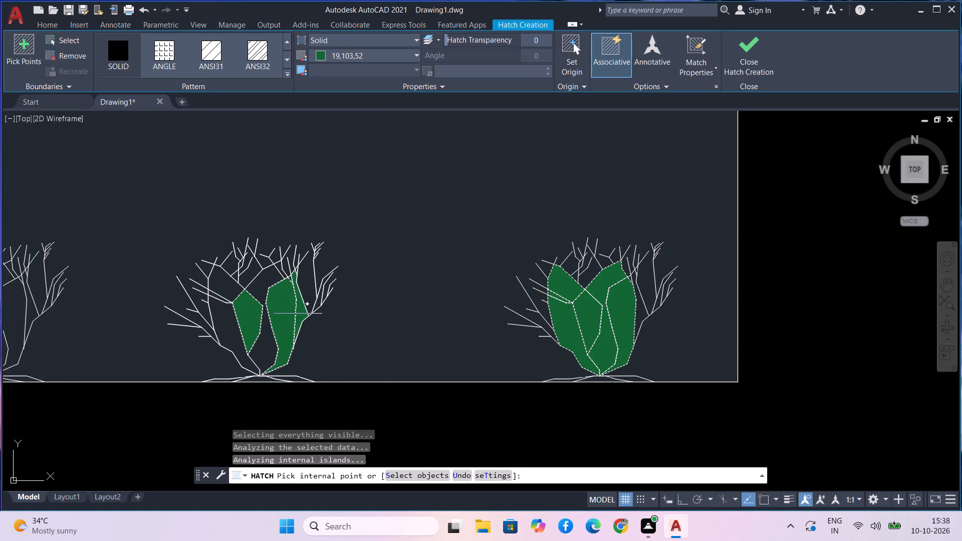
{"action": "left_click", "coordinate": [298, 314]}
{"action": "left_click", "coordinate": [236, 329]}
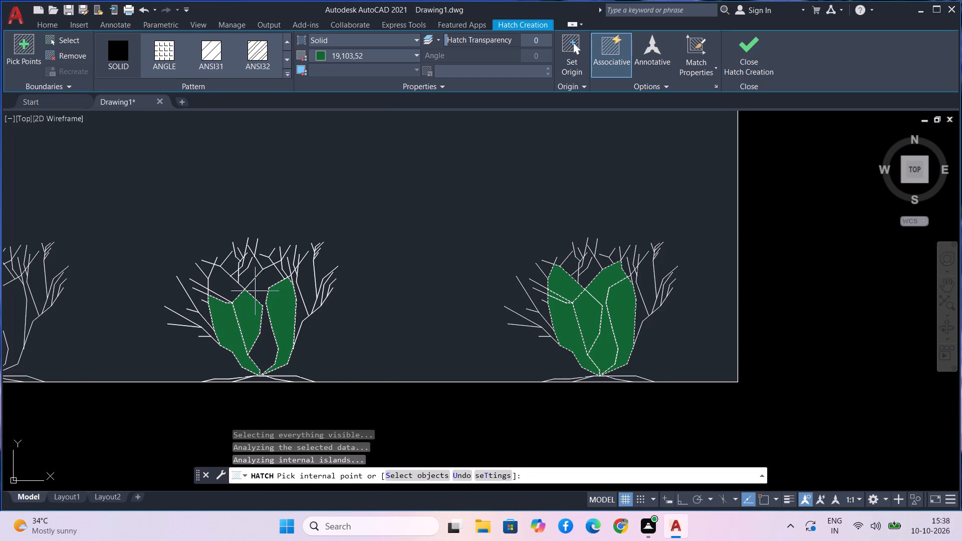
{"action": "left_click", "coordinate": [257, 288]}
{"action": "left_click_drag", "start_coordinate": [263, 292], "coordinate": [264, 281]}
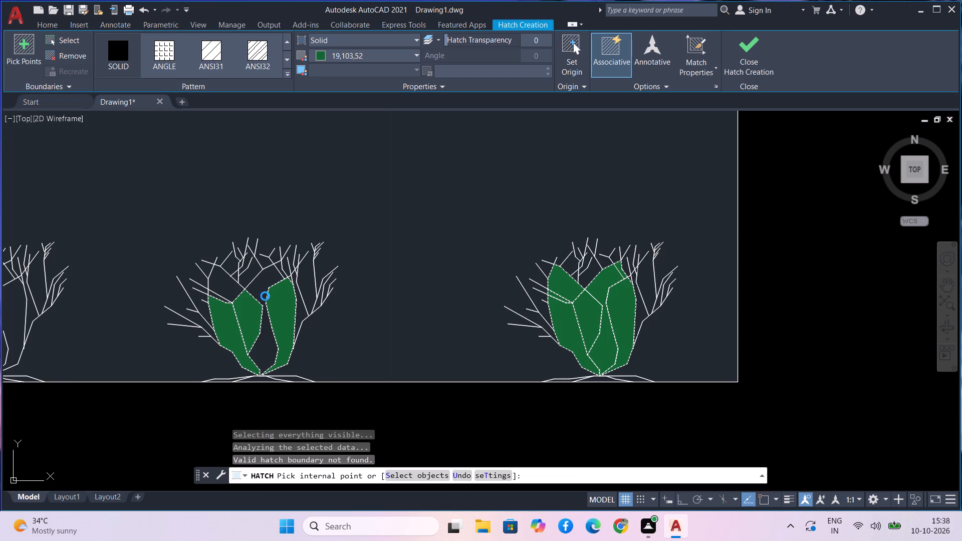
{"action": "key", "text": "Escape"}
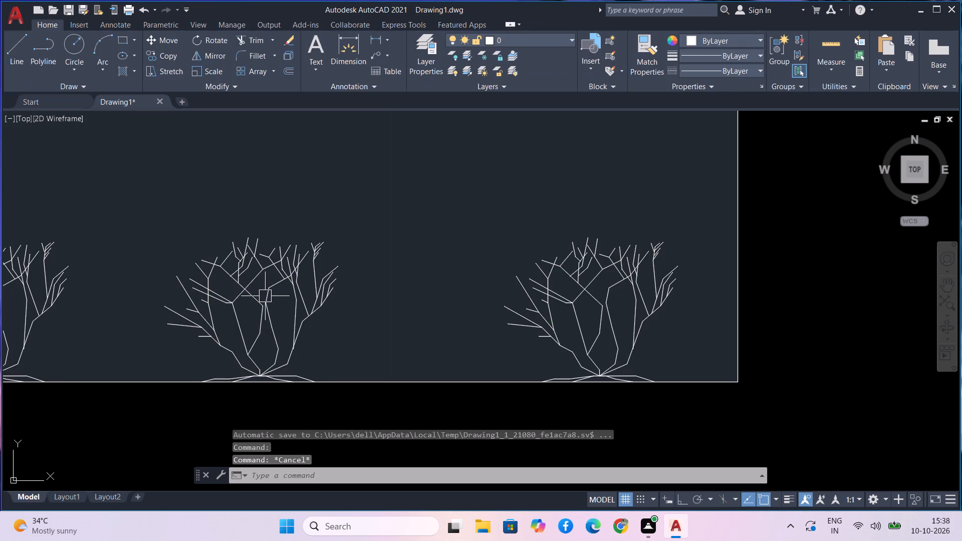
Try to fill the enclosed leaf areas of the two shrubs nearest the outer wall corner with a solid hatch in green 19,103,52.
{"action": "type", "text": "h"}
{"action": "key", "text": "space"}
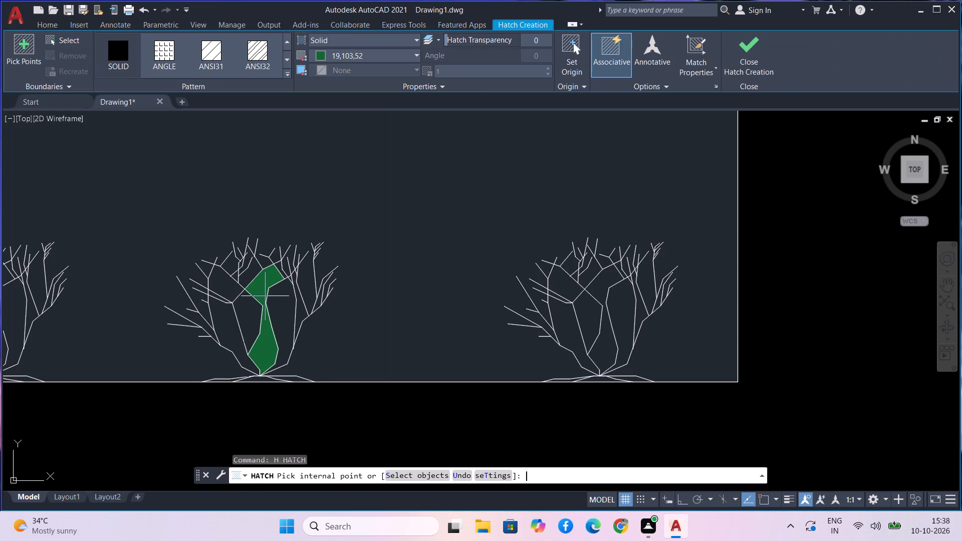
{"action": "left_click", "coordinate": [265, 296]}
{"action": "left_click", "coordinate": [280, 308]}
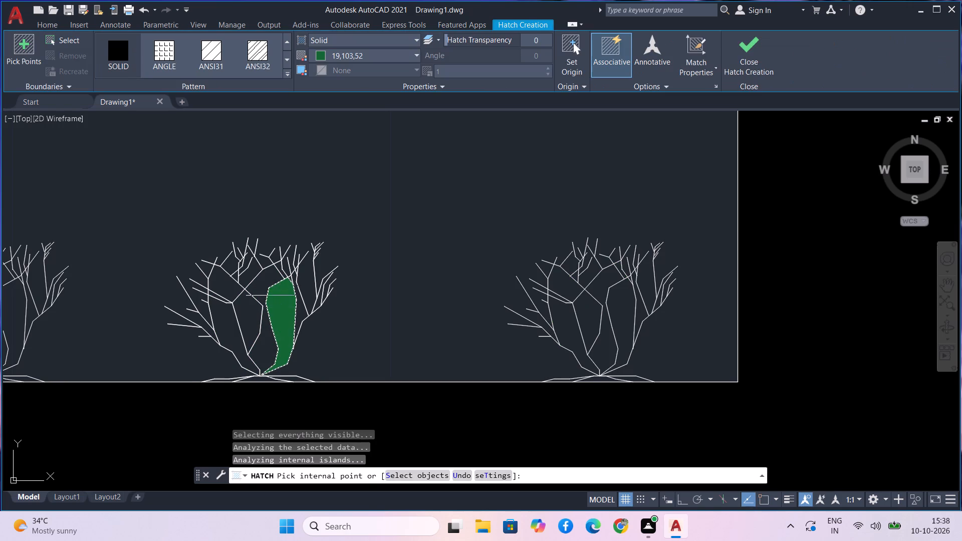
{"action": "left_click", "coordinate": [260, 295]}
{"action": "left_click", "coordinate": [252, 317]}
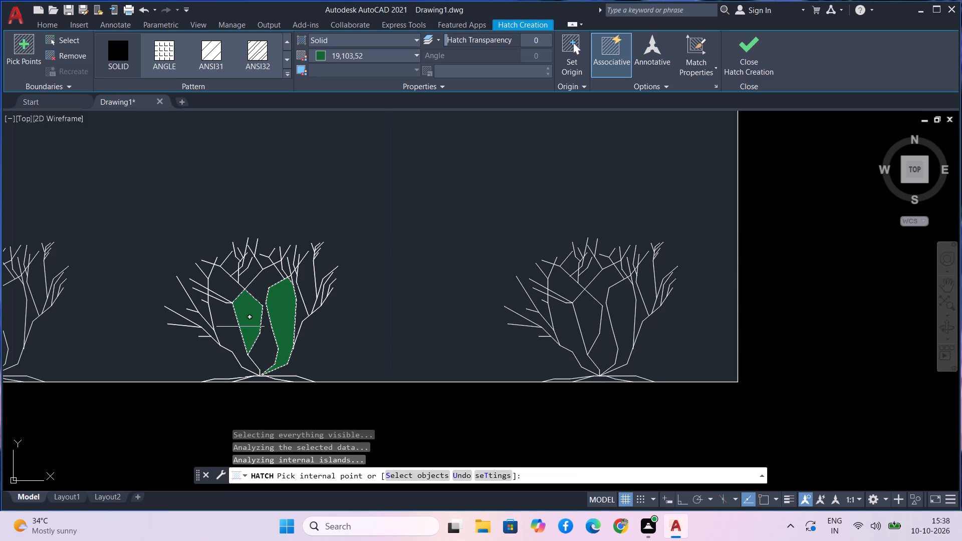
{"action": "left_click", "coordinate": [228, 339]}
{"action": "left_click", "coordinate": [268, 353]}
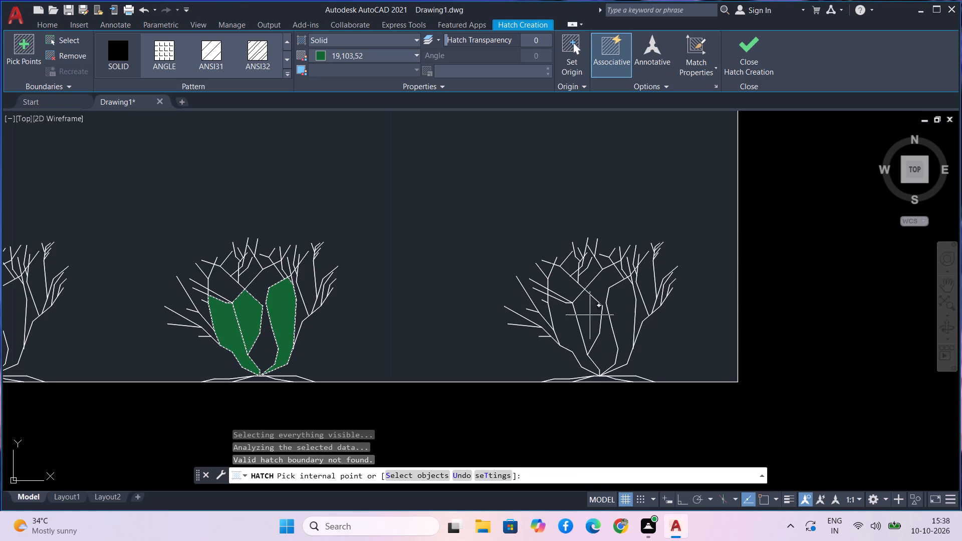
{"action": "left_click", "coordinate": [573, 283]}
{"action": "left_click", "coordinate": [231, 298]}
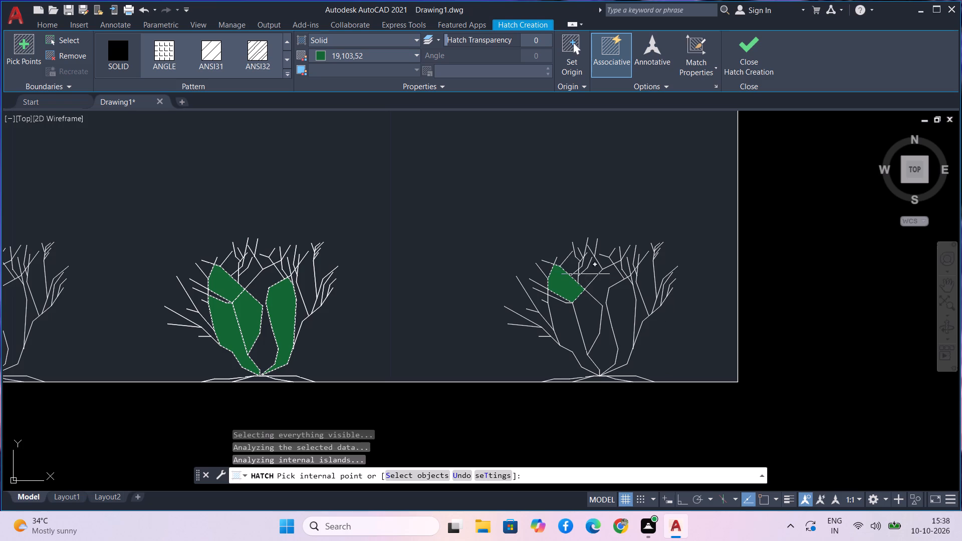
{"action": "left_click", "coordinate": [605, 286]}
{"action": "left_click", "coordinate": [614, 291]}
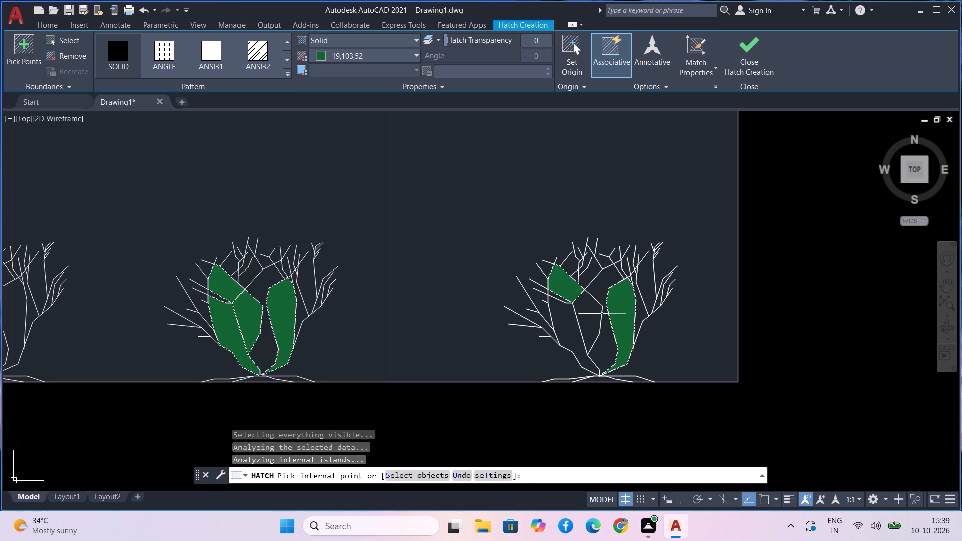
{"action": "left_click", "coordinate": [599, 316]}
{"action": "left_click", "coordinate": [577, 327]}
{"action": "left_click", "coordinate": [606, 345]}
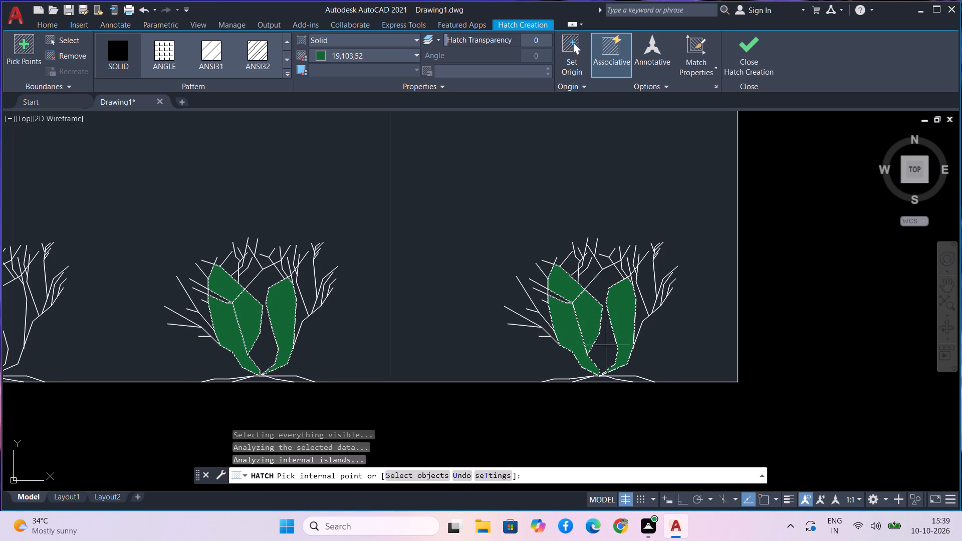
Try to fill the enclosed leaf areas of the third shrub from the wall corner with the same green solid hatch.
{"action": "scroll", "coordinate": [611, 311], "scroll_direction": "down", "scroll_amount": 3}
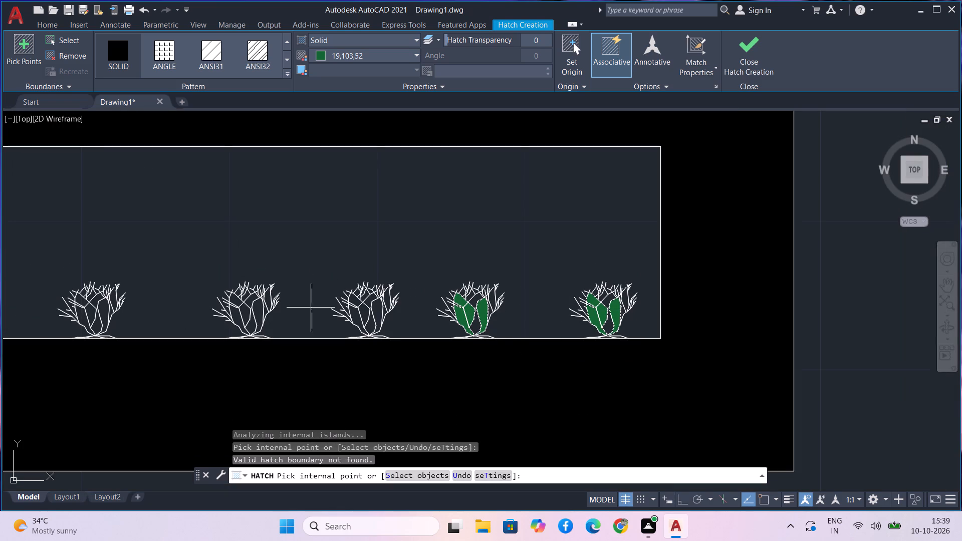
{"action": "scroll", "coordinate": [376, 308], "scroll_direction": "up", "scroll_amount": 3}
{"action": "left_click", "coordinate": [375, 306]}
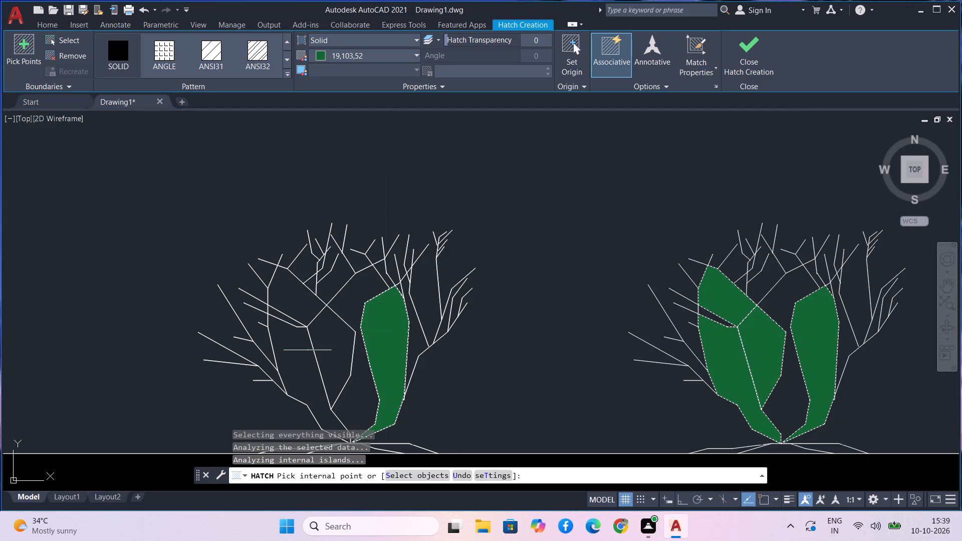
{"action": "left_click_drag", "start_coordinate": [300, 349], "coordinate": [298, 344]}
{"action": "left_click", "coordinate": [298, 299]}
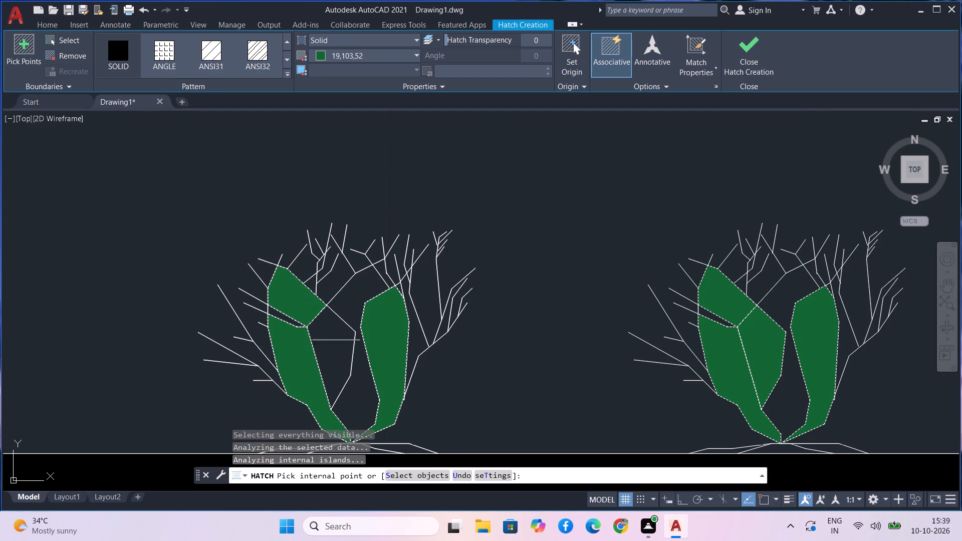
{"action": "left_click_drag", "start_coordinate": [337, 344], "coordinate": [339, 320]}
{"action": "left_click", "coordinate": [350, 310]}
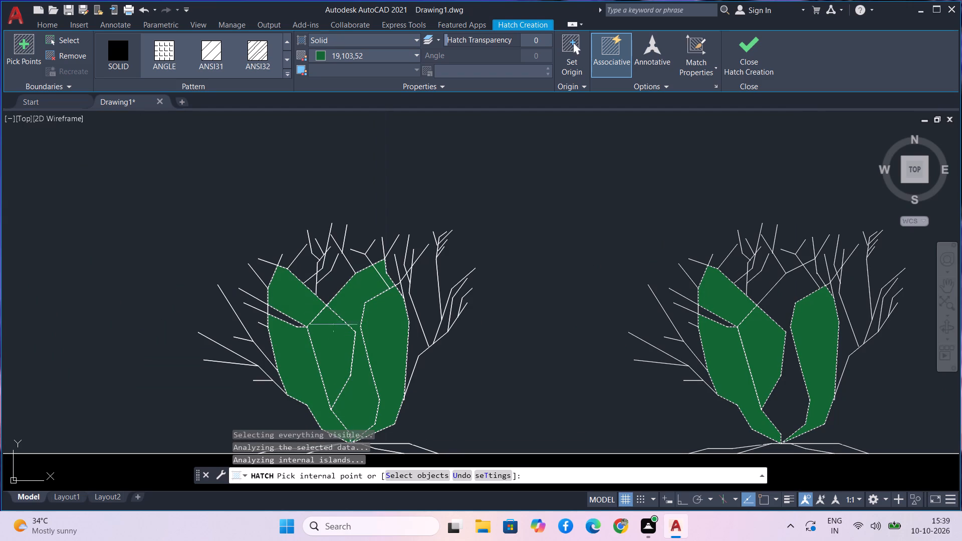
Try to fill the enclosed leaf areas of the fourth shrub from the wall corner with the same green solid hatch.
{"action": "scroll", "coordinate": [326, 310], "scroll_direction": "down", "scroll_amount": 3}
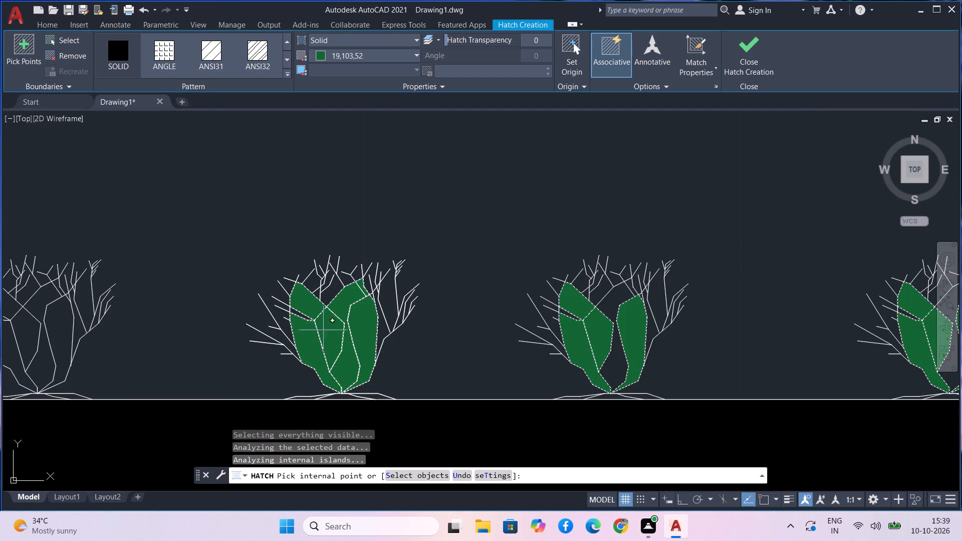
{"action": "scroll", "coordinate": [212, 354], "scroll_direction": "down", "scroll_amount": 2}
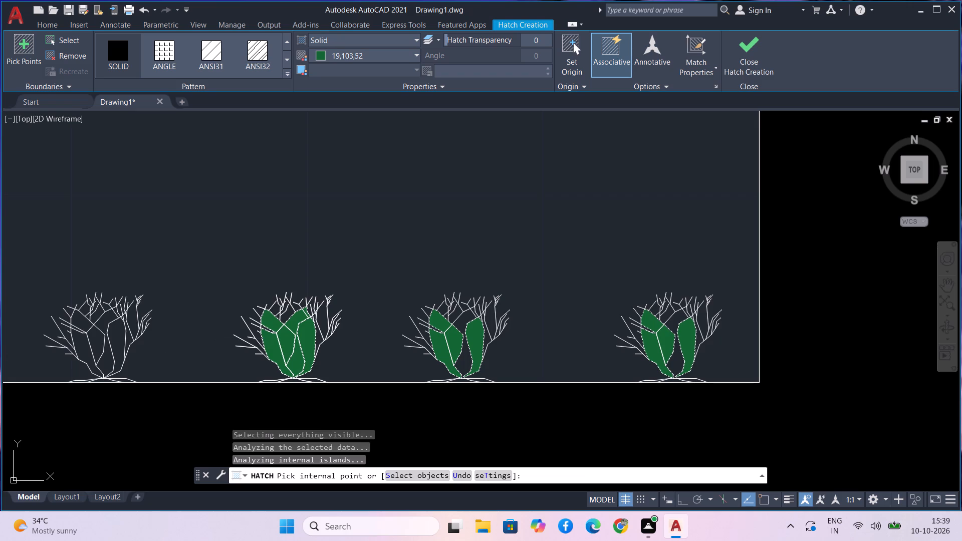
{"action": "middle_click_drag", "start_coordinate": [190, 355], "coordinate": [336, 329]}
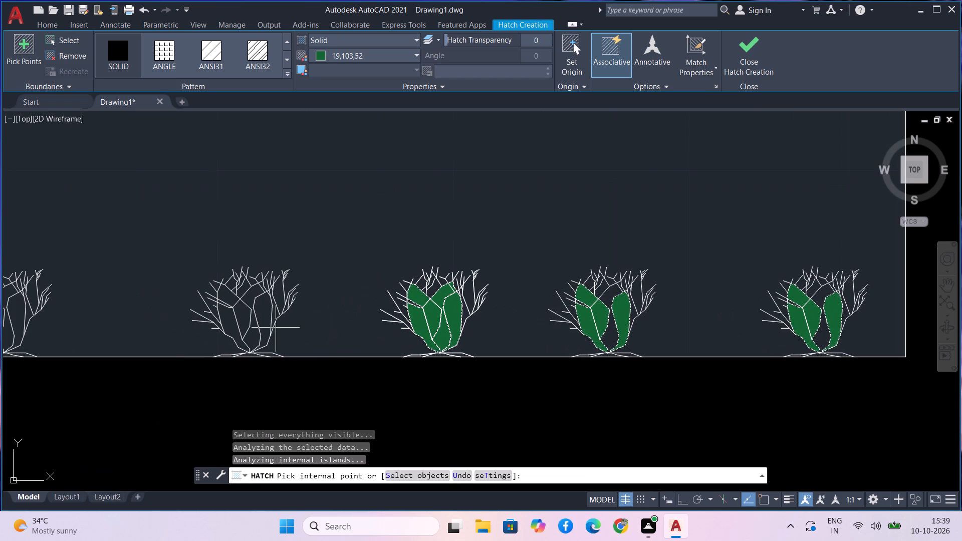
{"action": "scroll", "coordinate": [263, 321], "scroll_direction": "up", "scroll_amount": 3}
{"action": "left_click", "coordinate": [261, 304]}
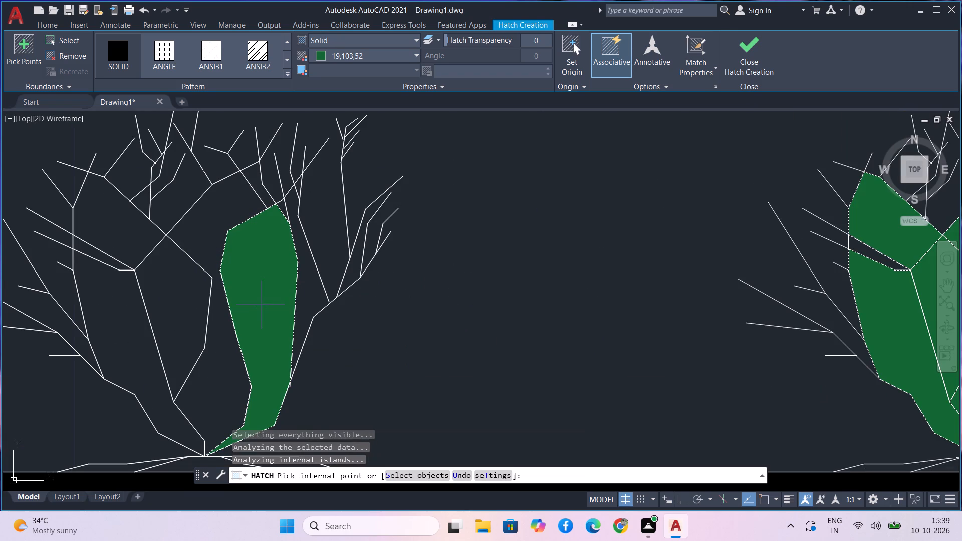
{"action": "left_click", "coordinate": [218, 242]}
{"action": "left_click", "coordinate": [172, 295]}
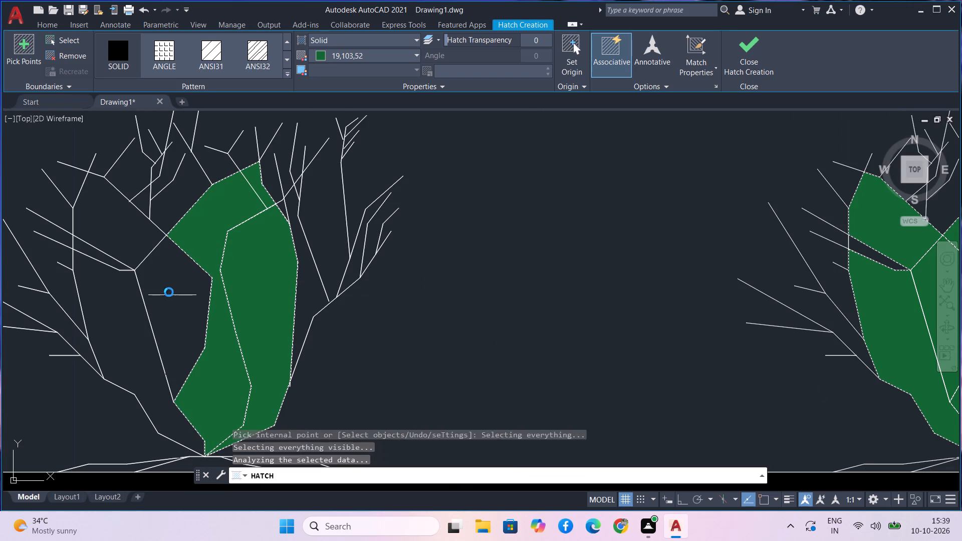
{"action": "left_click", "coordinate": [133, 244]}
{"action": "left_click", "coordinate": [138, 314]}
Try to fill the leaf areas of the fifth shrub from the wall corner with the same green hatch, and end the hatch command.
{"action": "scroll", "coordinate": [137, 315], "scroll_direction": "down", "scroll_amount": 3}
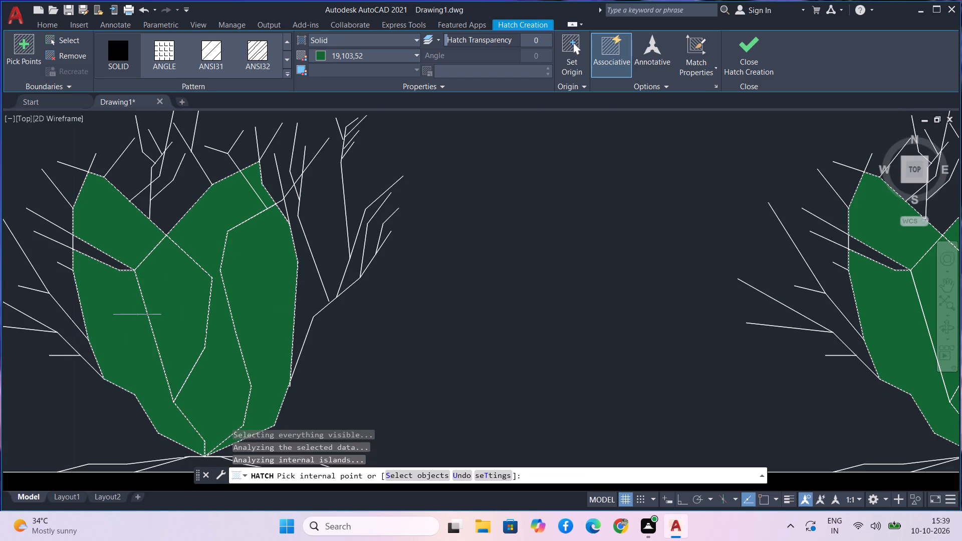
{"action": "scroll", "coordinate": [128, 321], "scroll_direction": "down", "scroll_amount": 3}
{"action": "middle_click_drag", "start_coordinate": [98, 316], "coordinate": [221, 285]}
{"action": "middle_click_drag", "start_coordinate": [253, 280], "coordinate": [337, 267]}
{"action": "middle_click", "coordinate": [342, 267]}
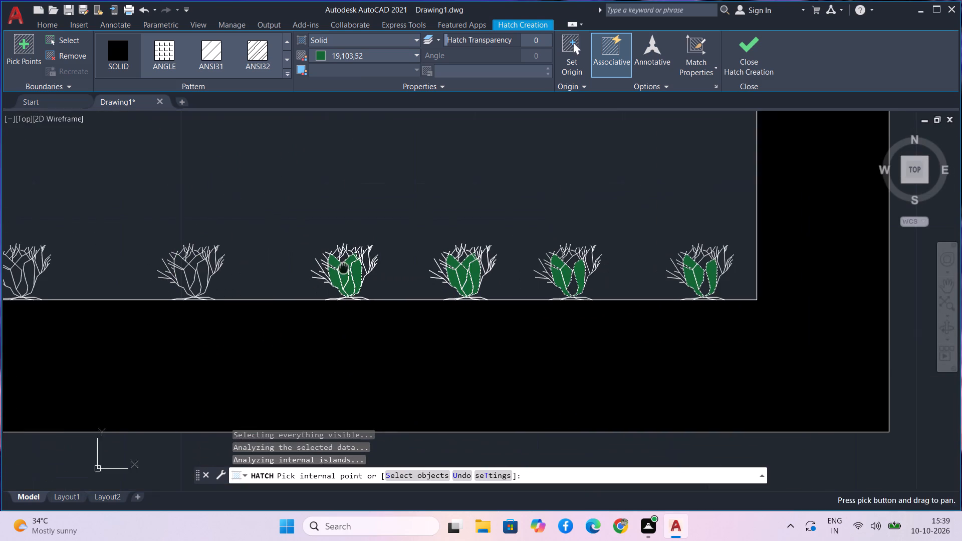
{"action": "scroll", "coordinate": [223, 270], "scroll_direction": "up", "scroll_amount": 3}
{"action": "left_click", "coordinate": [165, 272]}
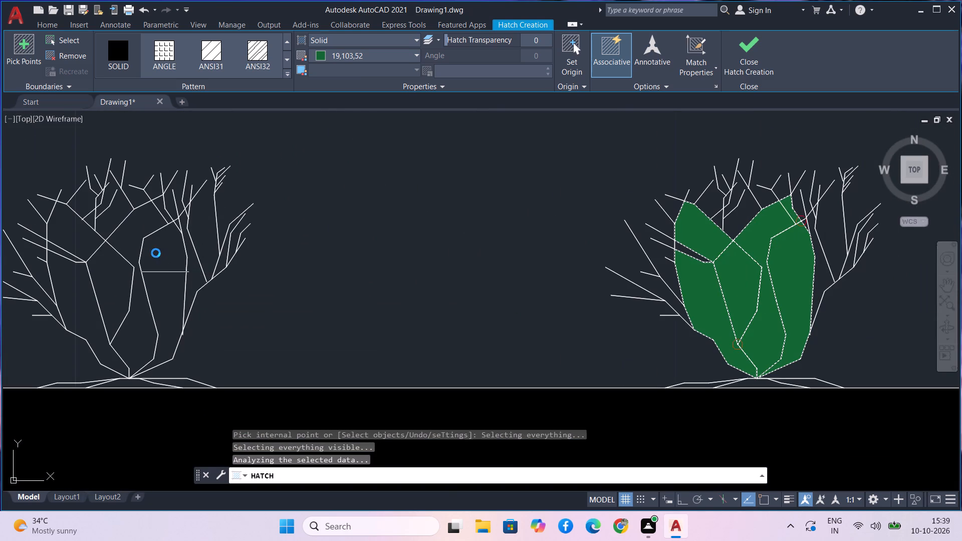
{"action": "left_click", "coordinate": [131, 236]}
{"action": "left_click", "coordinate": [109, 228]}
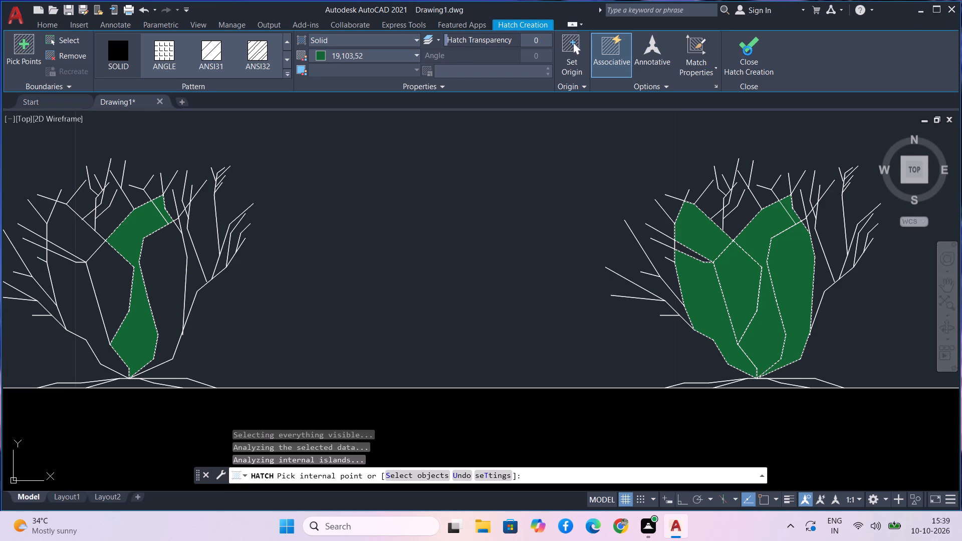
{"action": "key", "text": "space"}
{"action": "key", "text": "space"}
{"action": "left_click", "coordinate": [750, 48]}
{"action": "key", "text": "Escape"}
Examine the whole floor plan, from the shrub row through the washroom, kitchen and hall to both bedrooms.
{"action": "scroll", "coordinate": [720, 71], "scroll_direction": "down", "scroll_amount": 3}
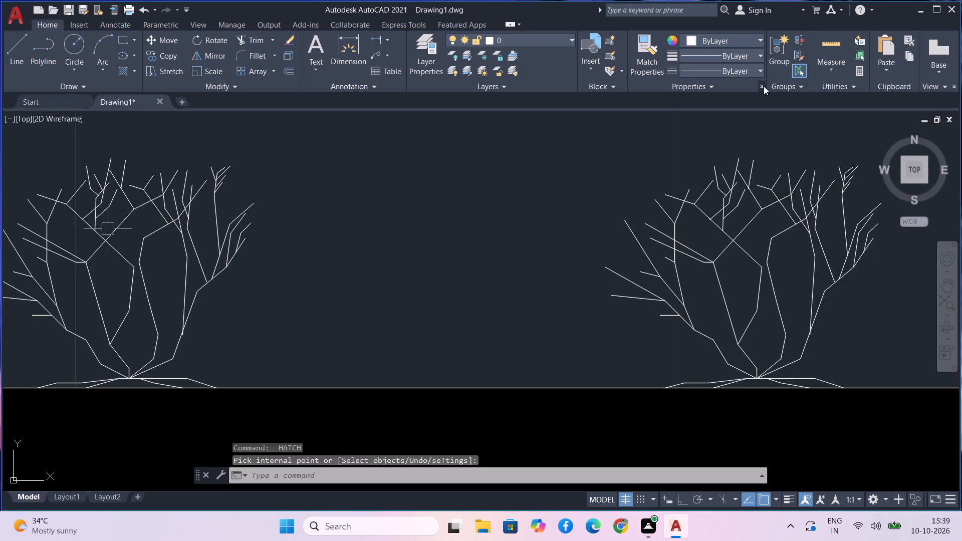
{"action": "scroll", "coordinate": [610, 180], "scroll_direction": "down", "scroll_amount": 3}
{"action": "middle_click_drag", "start_coordinate": [610, 180], "coordinate": [649, 296]}
{"action": "scroll", "coordinate": [610, 180], "scroll_direction": "down", "scroll_amount": 1}
{"action": "scroll", "coordinate": [650, 296], "scroll_direction": "down", "scroll_amount": 2}
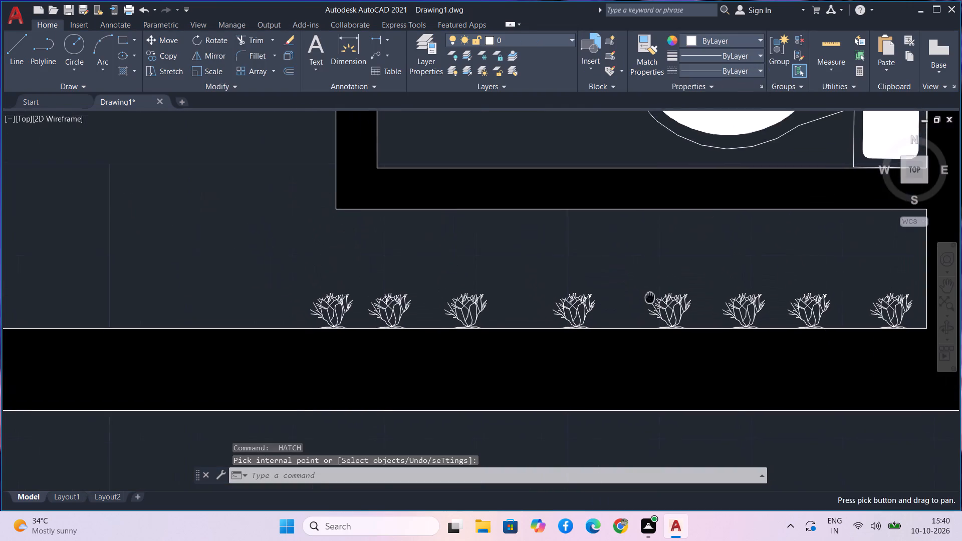
{"action": "scroll", "coordinate": [646, 223], "scroll_direction": "down", "scroll_amount": 3}
{"action": "middle_click_drag", "start_coordinate": [562, 216], "coordinate": [574, 360]}
{"action": "middle_click_drag", "start_coordinate": [598, 240], "coordinate": [605, 343]}
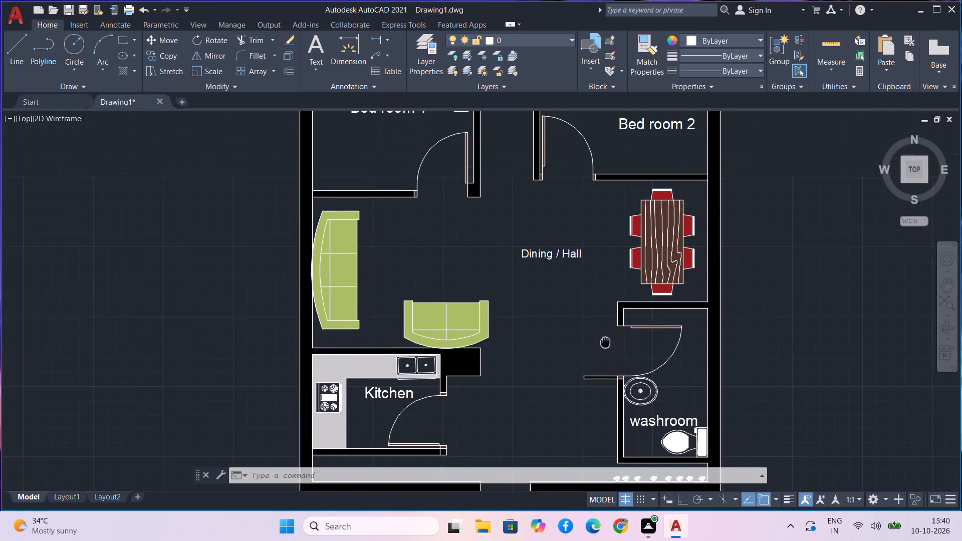
{"action": "middle_click_drag", "start_coordinate": [605, 343], "coordinate": [608, 382]}
{"action": "middle_click_drag", "start_coordinate": [577, 253], "coordinate": [576, 359]}
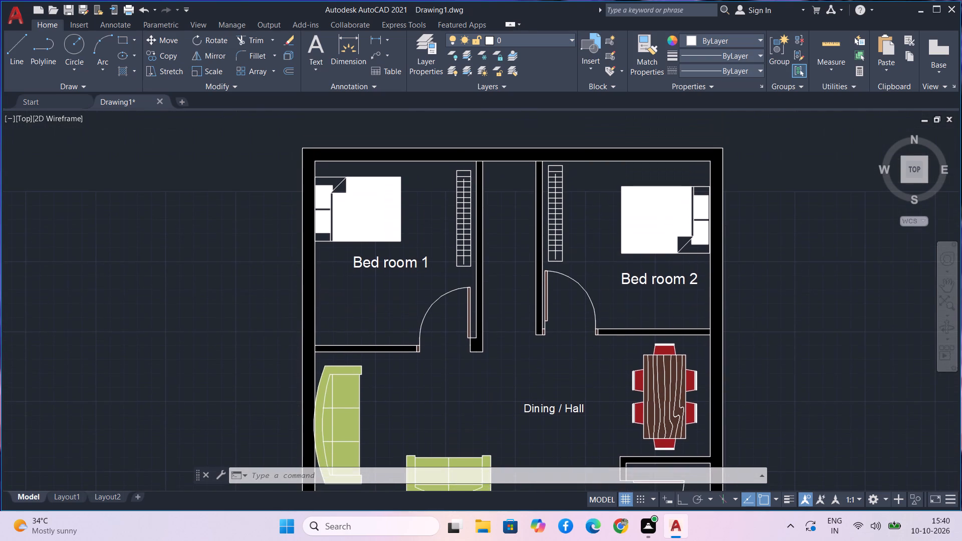
{"action": "middle_click_drag", "start_coordinate": [576, 359], "coordinate": [544, 310]}
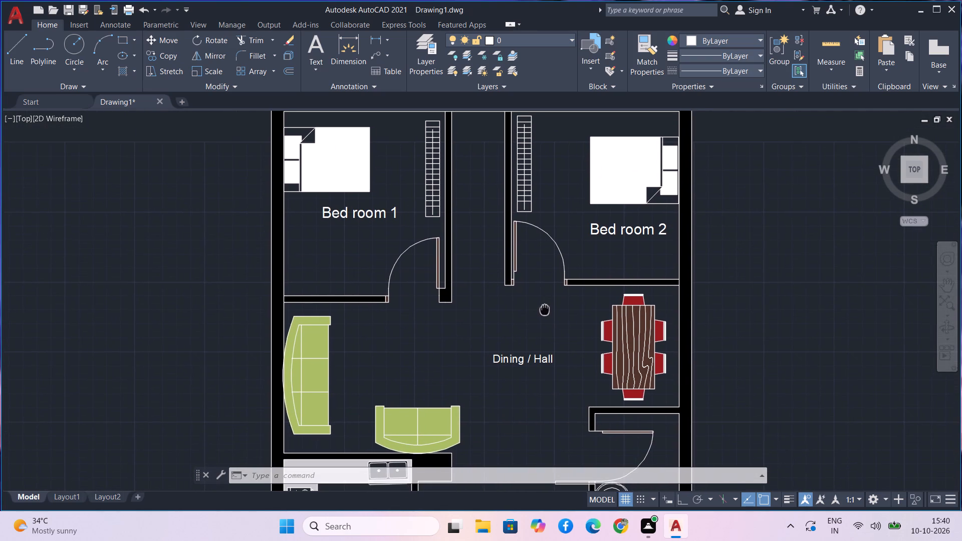
{"action": "middle_click_drag", "start_coordinate": [544, 310], "coordinate": [531, 244]}
{"action": "middle_click_drag", "start_coordinate": [523, 363], "coordinate": [503, 459]}
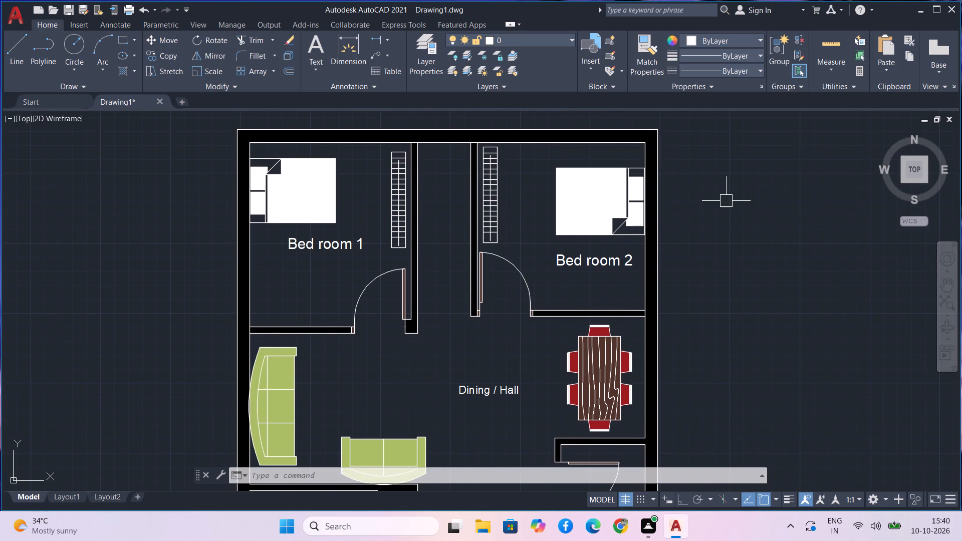
{"action": "key", "text": "Escape"}
{"action": "scroll", "coordinate": [726, 201], "scroll_direction": "down", "scroll_amount": 3}
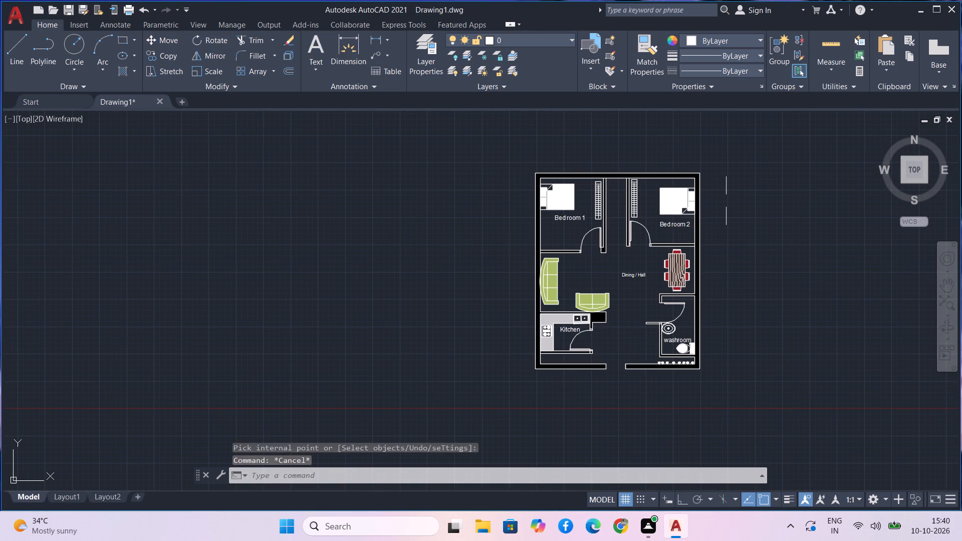
{"action": "middle_click_drag", "start_coordinate": [726, 201], "coordinate": [643, 217]}
{"action": "scroll", "coordinate": [630, 257], "scroll_direction": "up", "scroll_amount": 2}
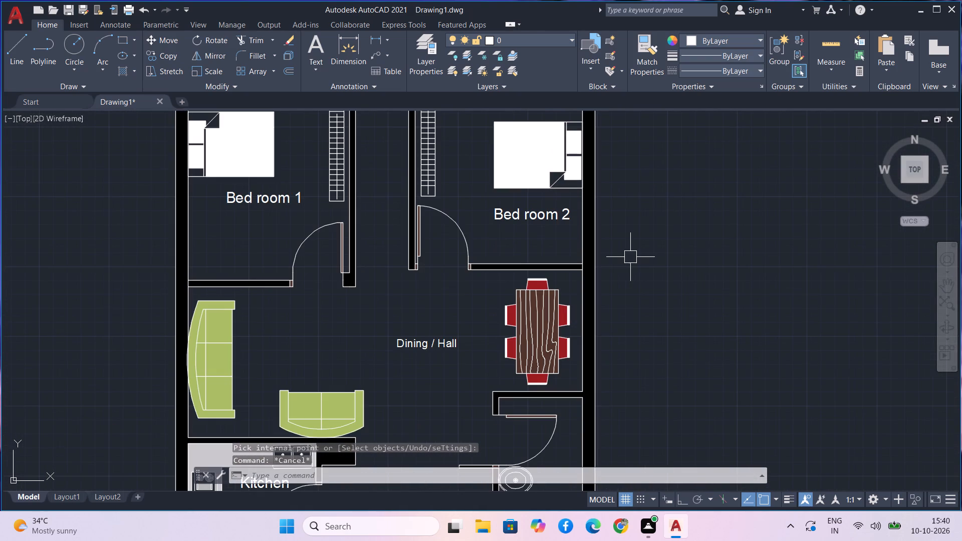
{"action": "scroll", "coordinate": [630, 257], "scroll_direction": "down", "scroll_amount": 1}
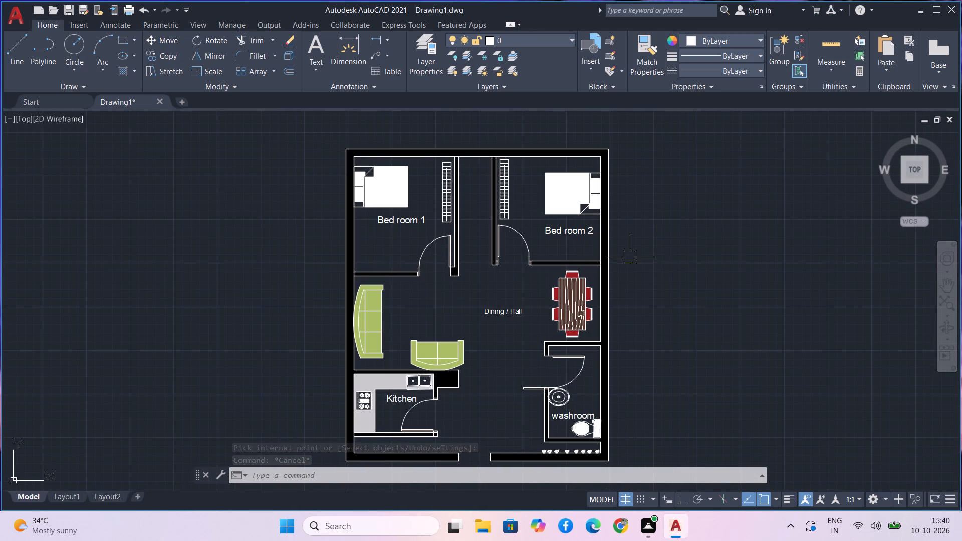
{"action": "middle_click_drag", "start_coordinate": [636, 273], "coordinate": [602, 251]}
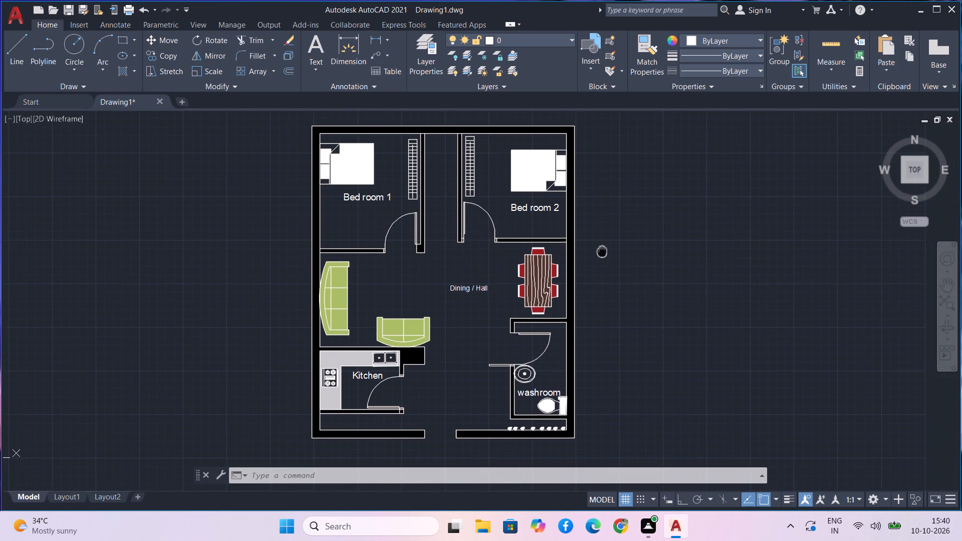
{"action": "middle_click_drag", "start_coordinate": [602, 251], "coordinate": [602, 255]}
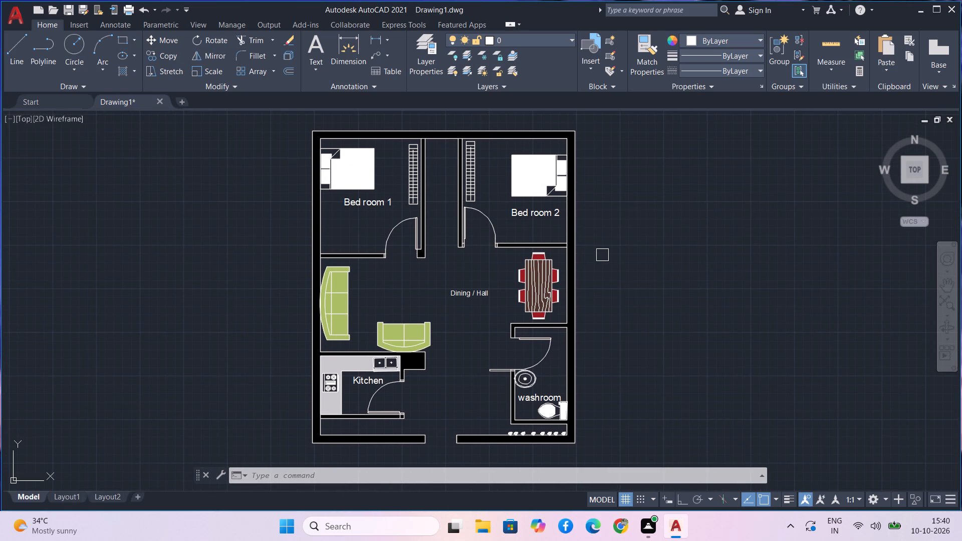
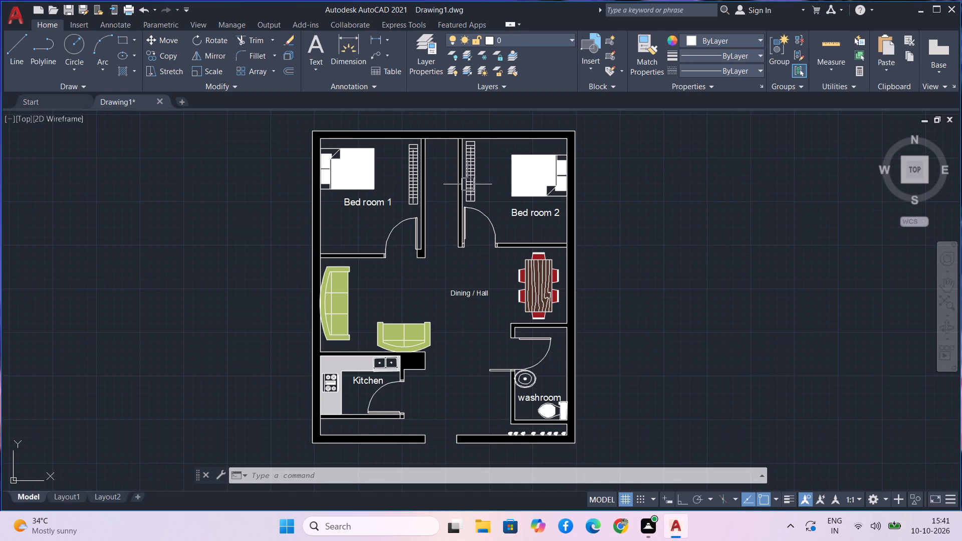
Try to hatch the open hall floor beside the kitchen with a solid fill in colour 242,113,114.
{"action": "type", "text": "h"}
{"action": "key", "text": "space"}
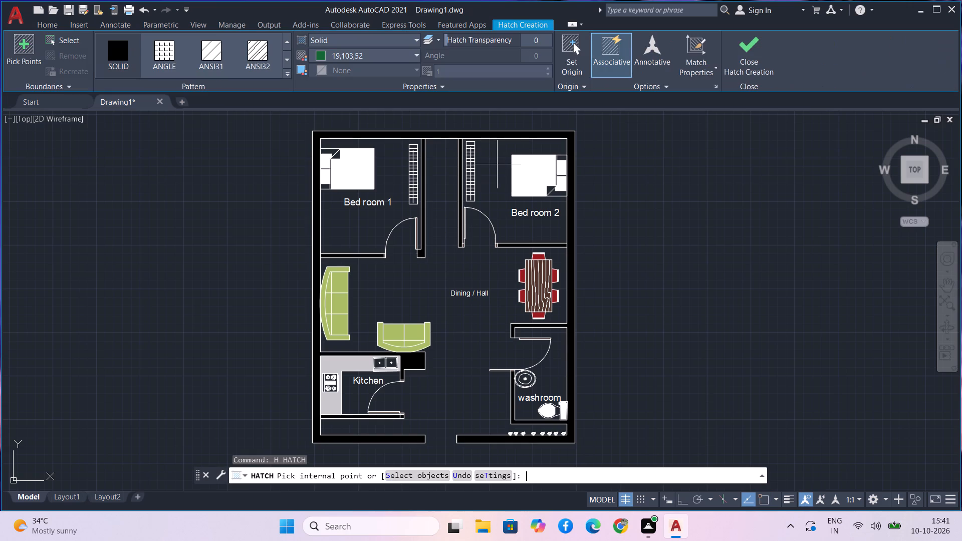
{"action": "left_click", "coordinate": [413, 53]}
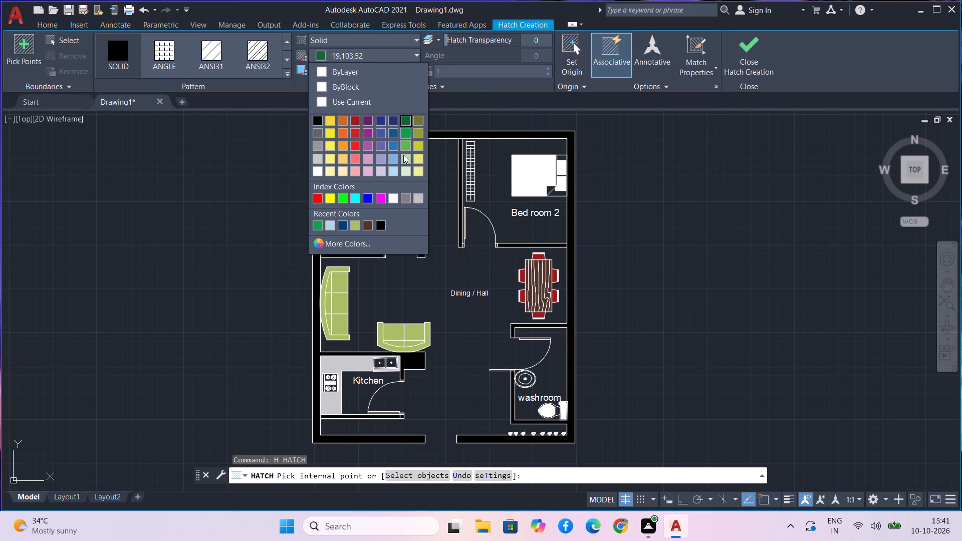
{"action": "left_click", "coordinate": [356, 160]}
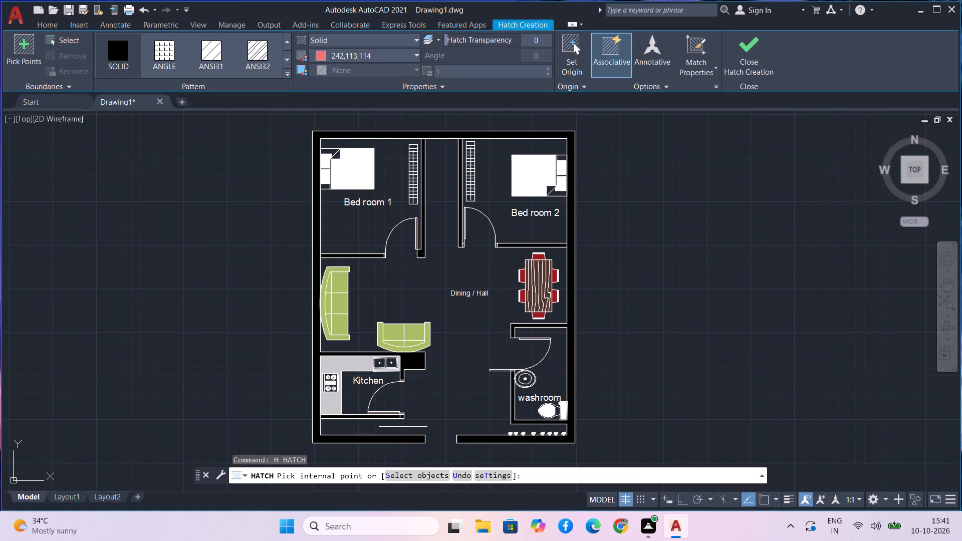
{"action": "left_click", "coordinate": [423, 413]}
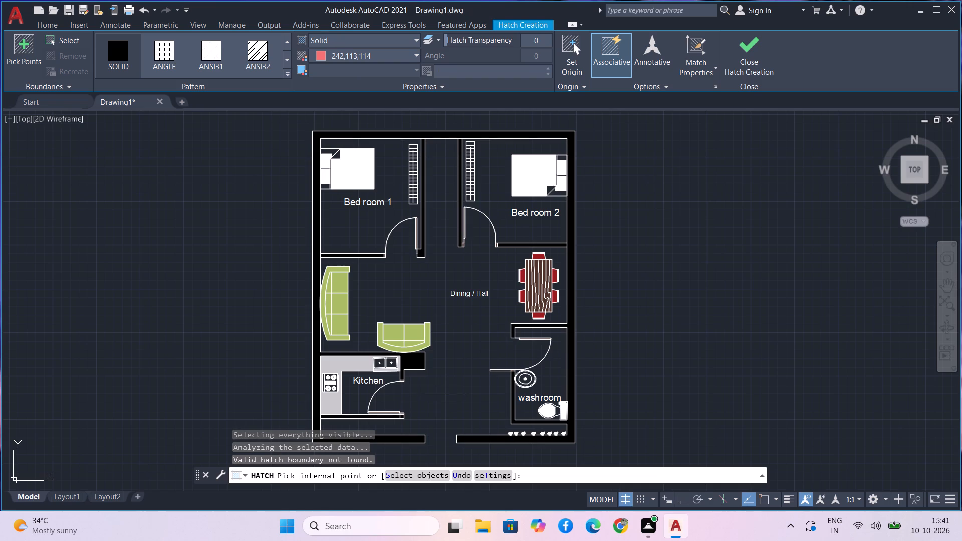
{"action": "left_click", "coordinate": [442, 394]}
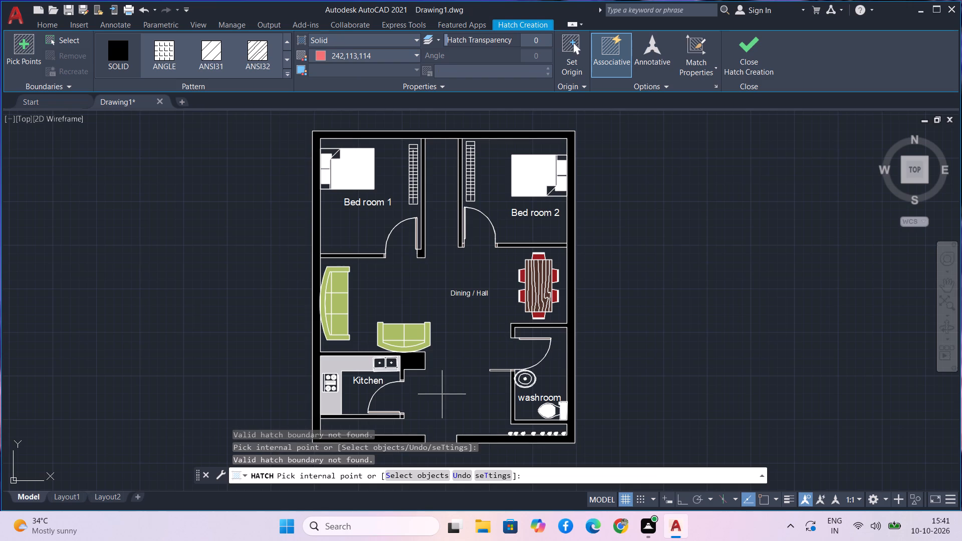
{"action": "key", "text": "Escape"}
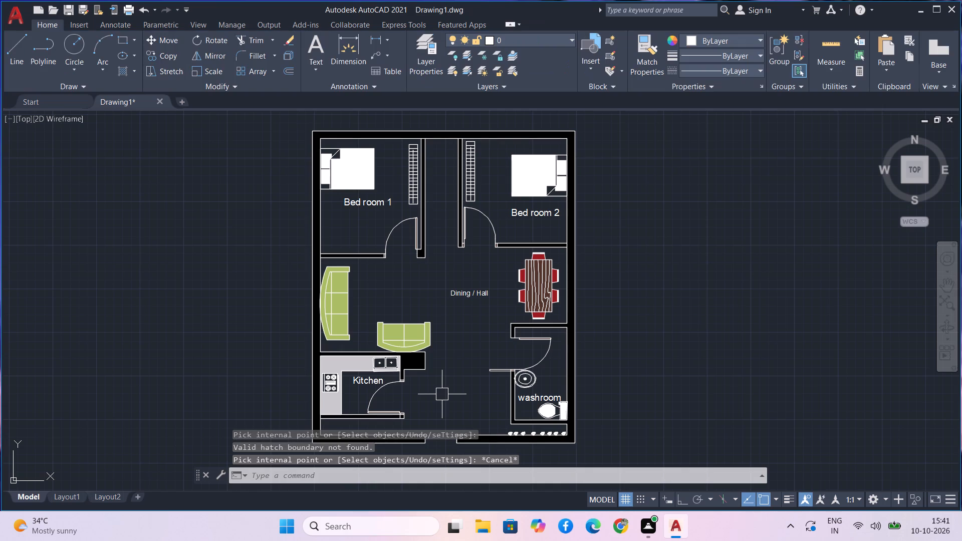
Regenerate the drawing with the REGEN command.
{"action": "type", "text": "ref"}
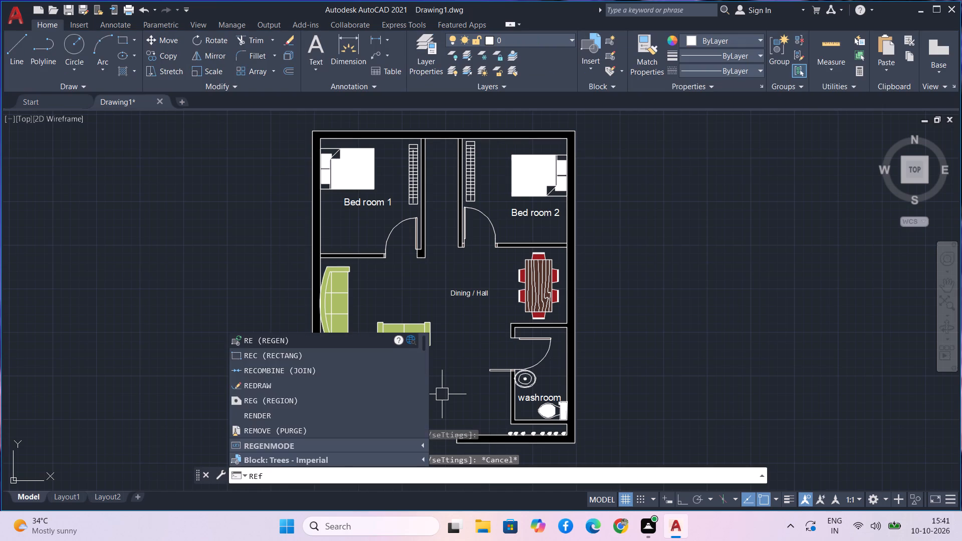
{"action": "key", "text": "BackSpace"}
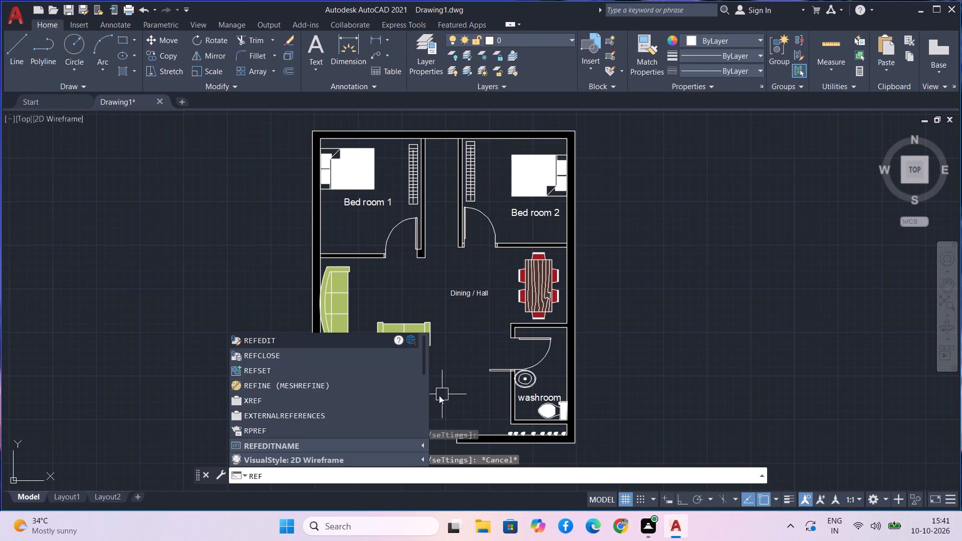
{"action": "key", "text": "BackSpace"}
{"action": "type", "text": "gen"}
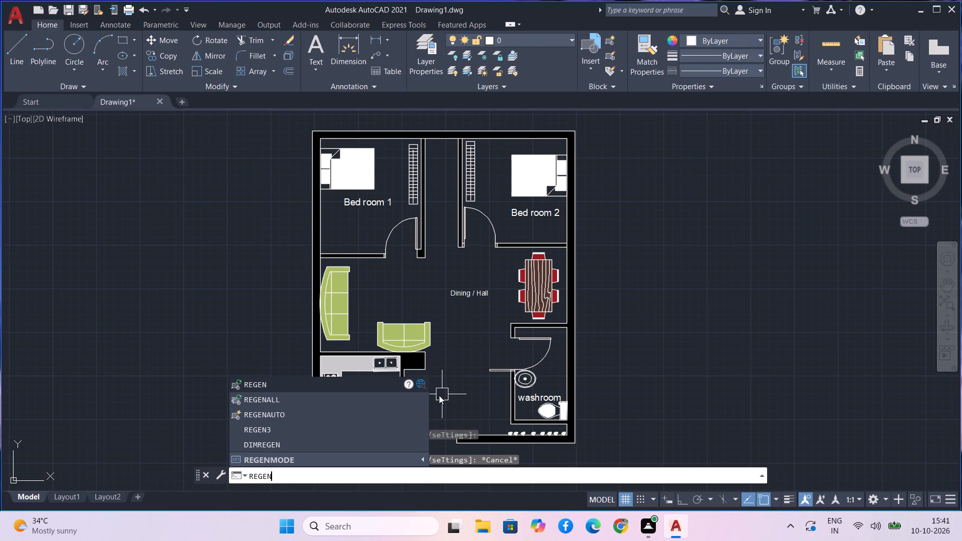
{"action": "key", "text": "space"}
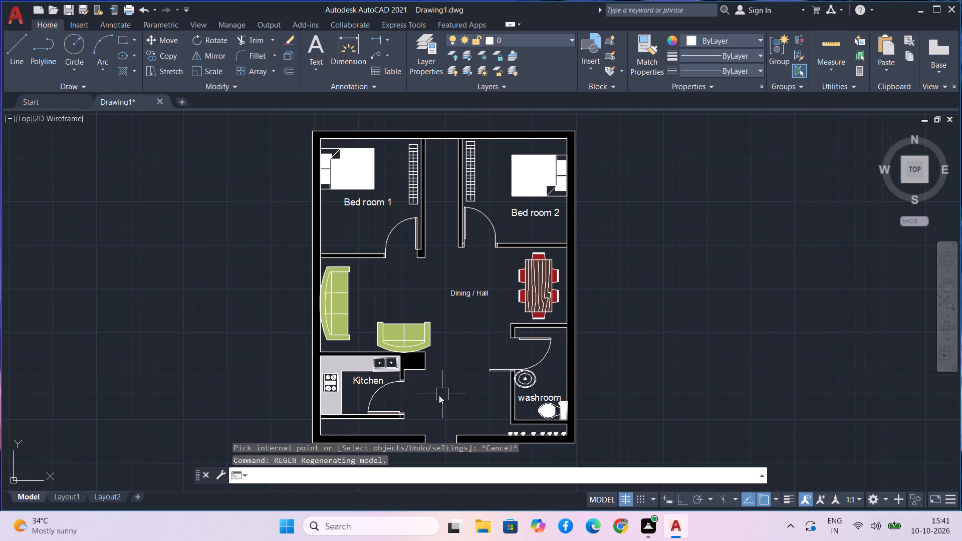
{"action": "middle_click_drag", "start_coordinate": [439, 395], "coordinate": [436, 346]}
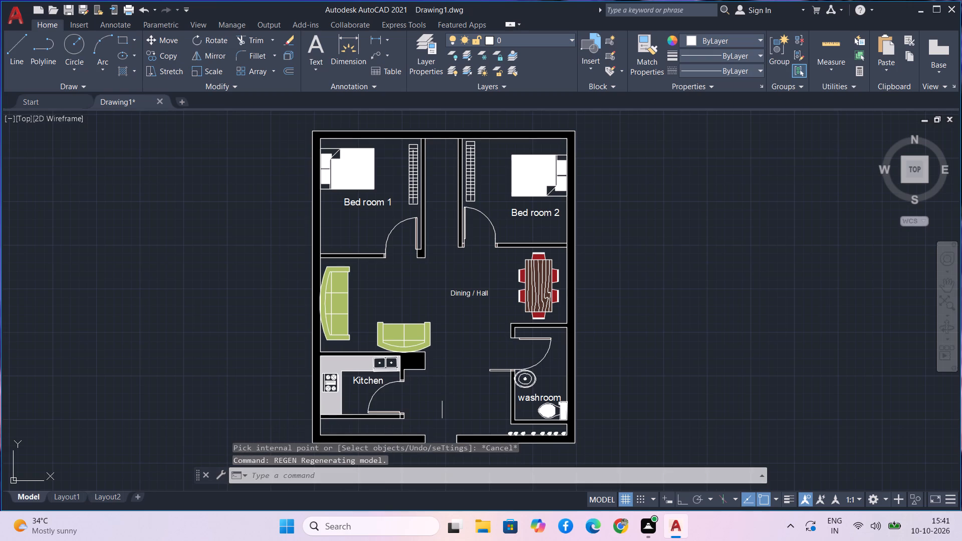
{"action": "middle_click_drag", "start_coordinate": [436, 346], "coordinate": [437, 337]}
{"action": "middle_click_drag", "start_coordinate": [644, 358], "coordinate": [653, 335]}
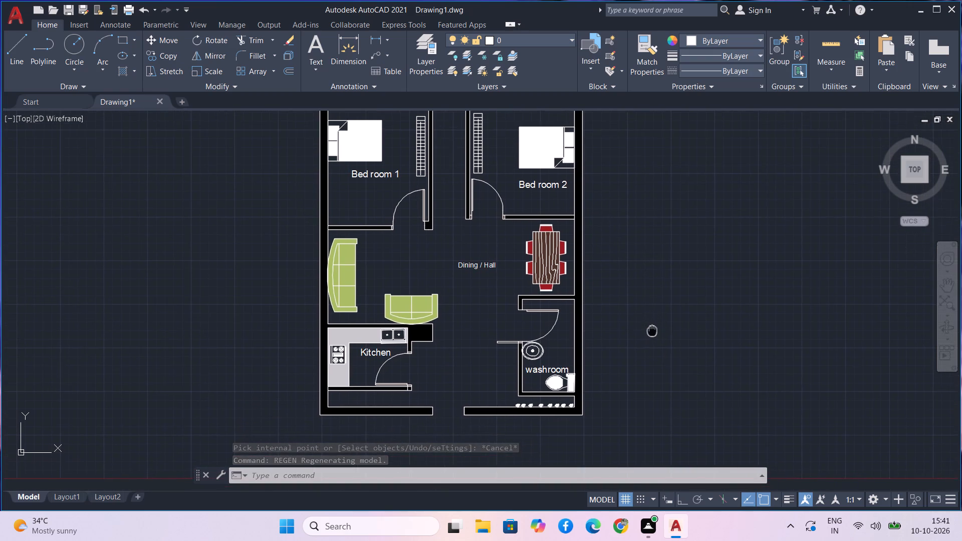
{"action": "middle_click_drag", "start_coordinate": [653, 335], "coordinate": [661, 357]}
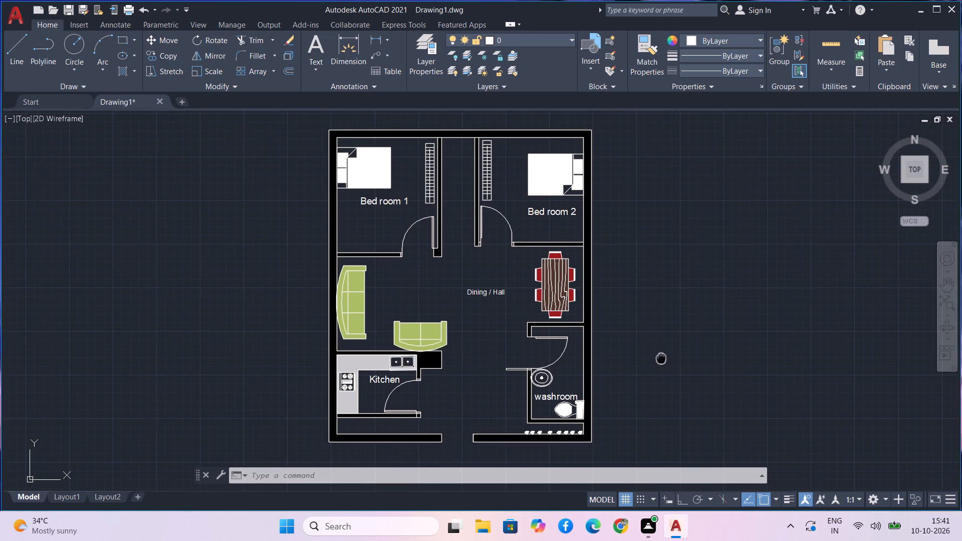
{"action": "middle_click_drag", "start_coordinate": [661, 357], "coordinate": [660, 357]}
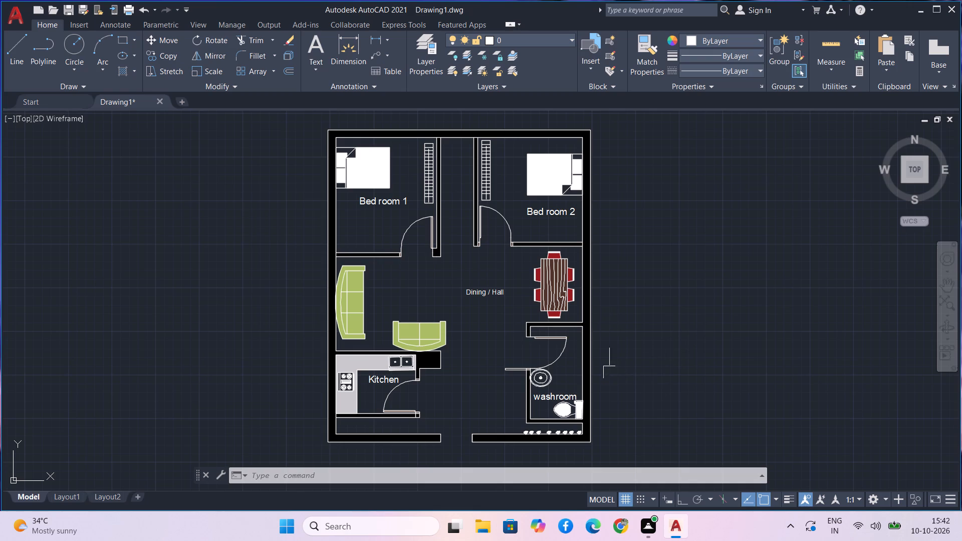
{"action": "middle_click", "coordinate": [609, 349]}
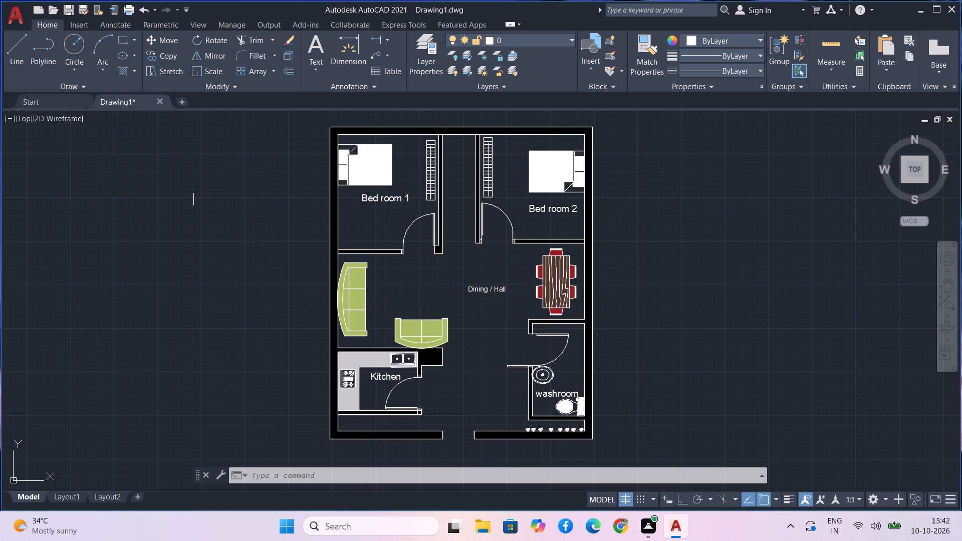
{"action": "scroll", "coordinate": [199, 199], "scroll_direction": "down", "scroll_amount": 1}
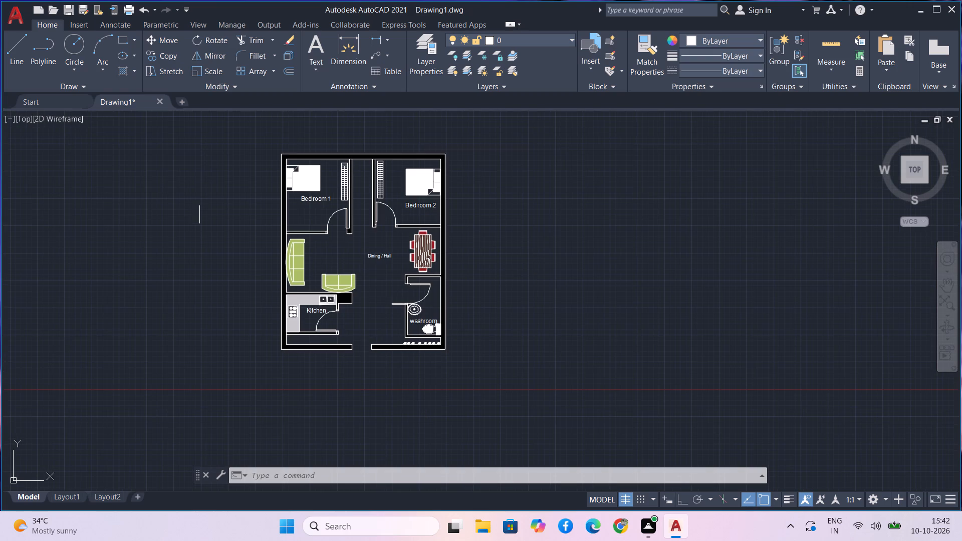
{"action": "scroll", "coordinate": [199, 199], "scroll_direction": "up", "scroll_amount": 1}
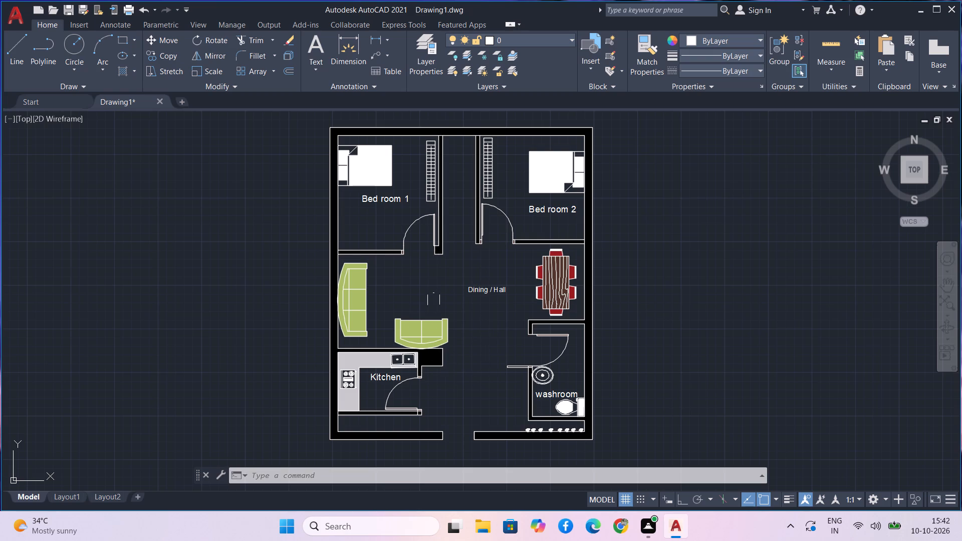
Examine the door openings and frames of Bed room 1 and Bed room 2 up close.
{"action": "middle_click_drag", "start_coordinate": [433, 298], "coordinate": [439, 356]}
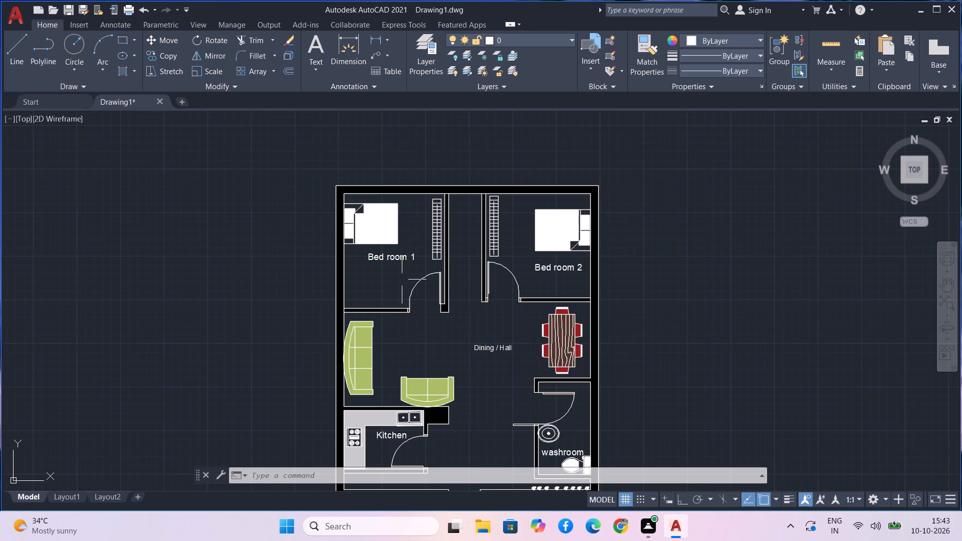
{"action": "scroll", "coordinate": [402, 280], "scroll_direction": "up", "scroll_amount": 1}
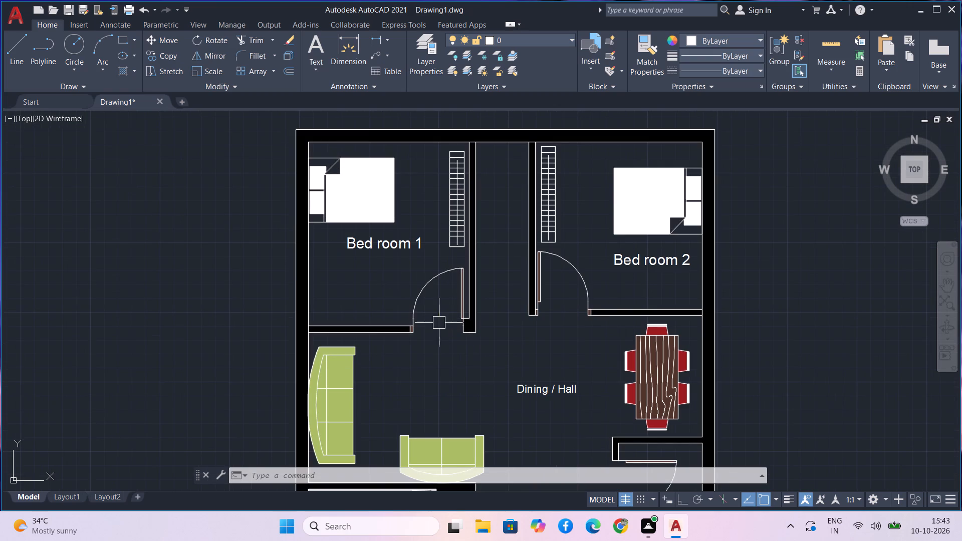
{"action": "scroll", "coordinate": [421, 336], "scroll_direction": "up", "scroll_amount": 2}
{"action": "scroll", "coordinate": [416, 318], "scroll_direction": "down", "scroll_amount": 1}
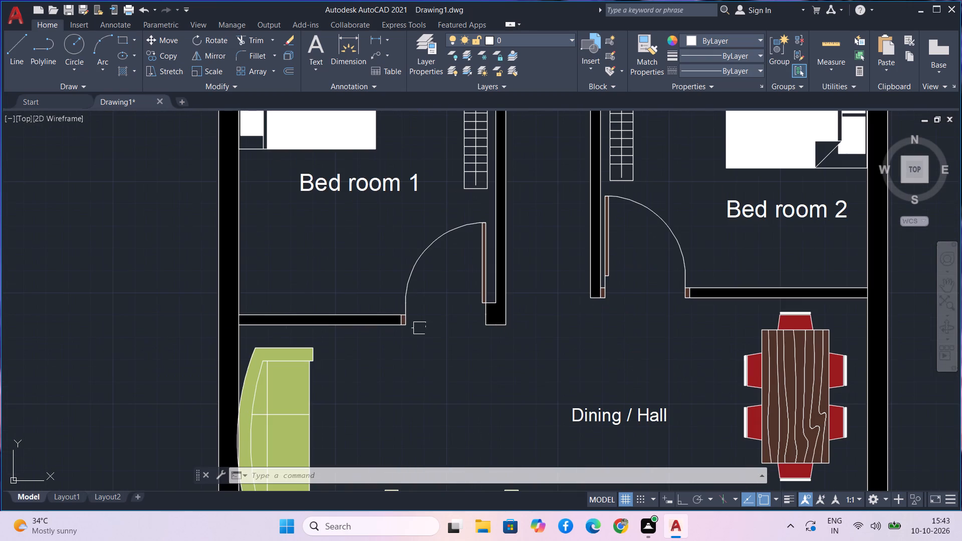
{"action": "scroll", "coordinate": [612, 277], "scroll_direction": "up", "scroll_amount": 2}
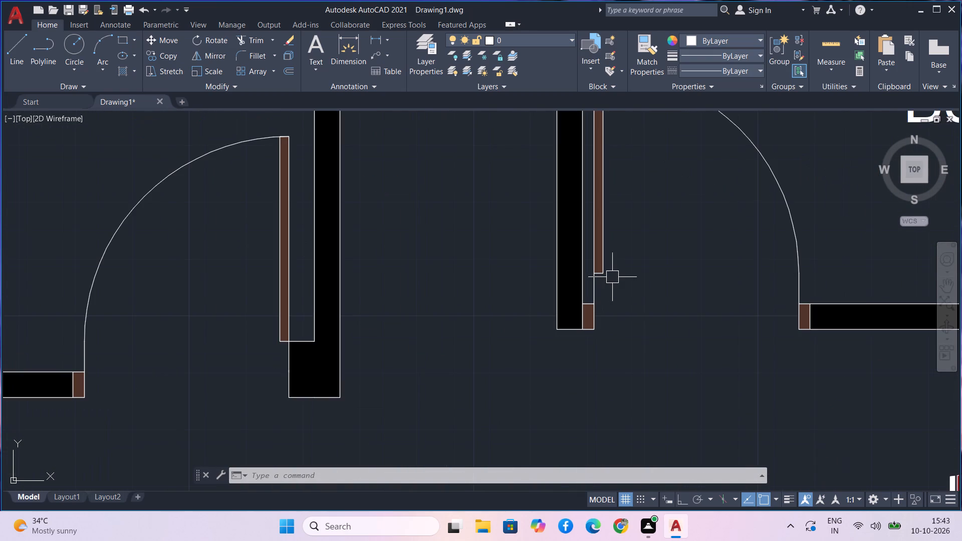
{"action": "scroll", "coordinate": [612, 277], "scroll_direction": "down", "scroll_amount": 3}
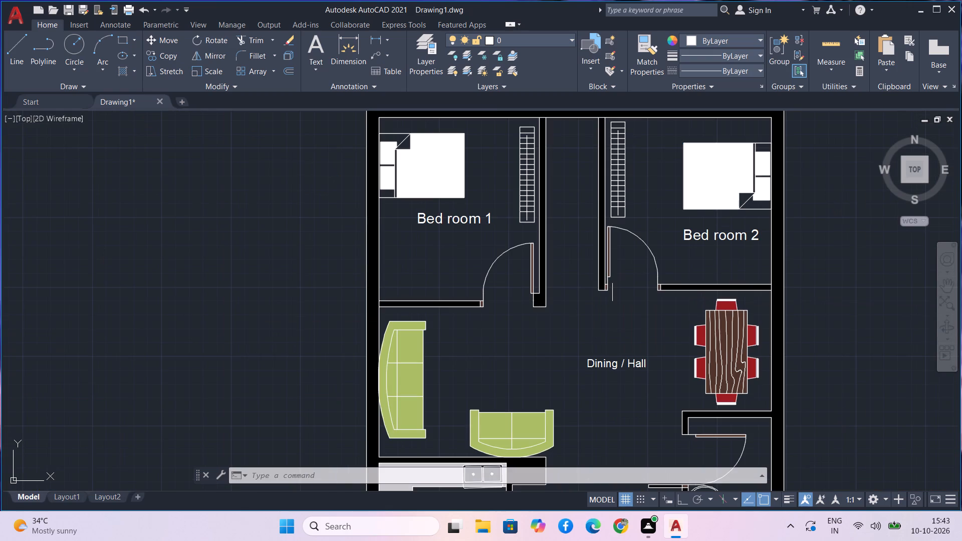
Start a solid hatch and set its colour to DIC 618 from the DIC COLOR GUIDE(R) colour book.
{"action": "type", "text": "h"}
{"action": "key", "text": "space"}
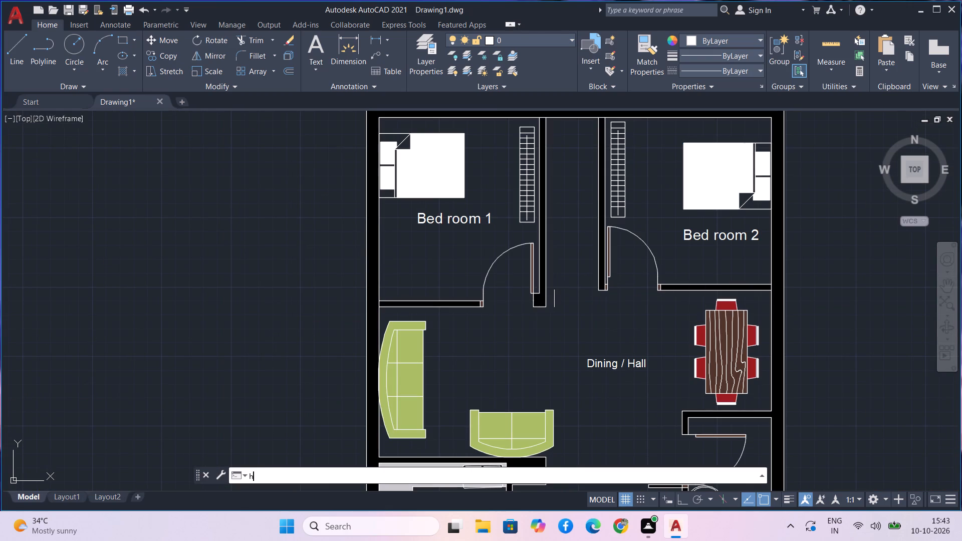
{"action": "scroll", "coordinate": [545, 250], "scroll_direction": "up", "scroll_amount": 1}
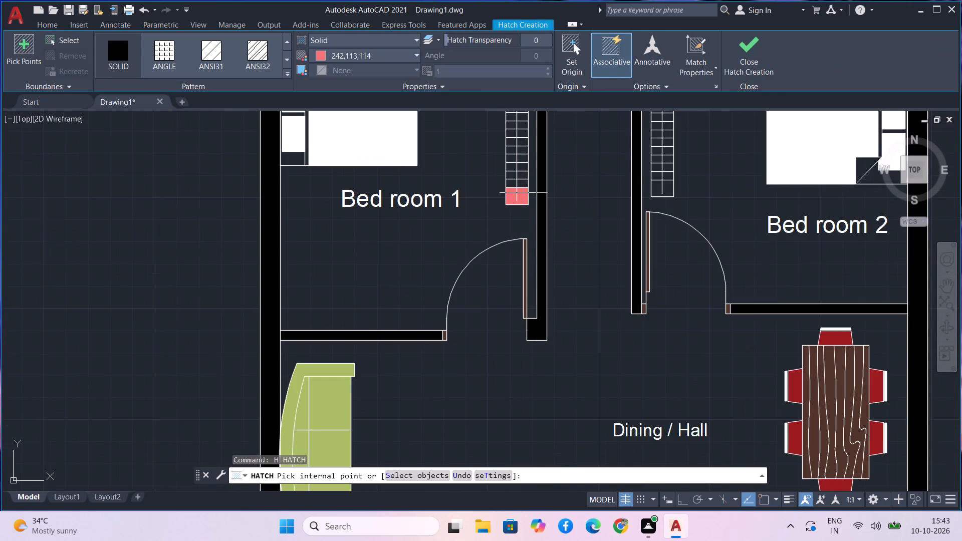
{"action": "left_click", "coordinate": [406, 54]}
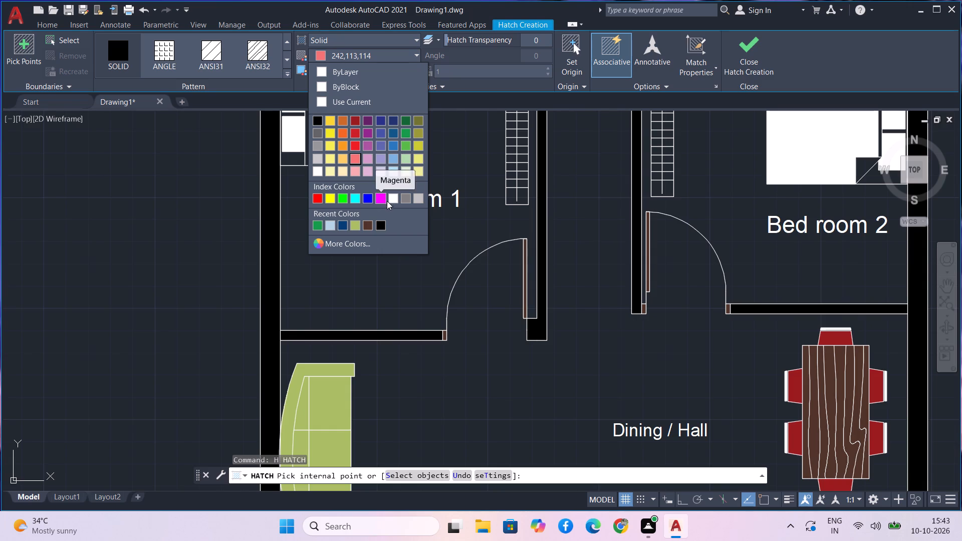
{"action": "left_click", "coordinate": [371, 239]}
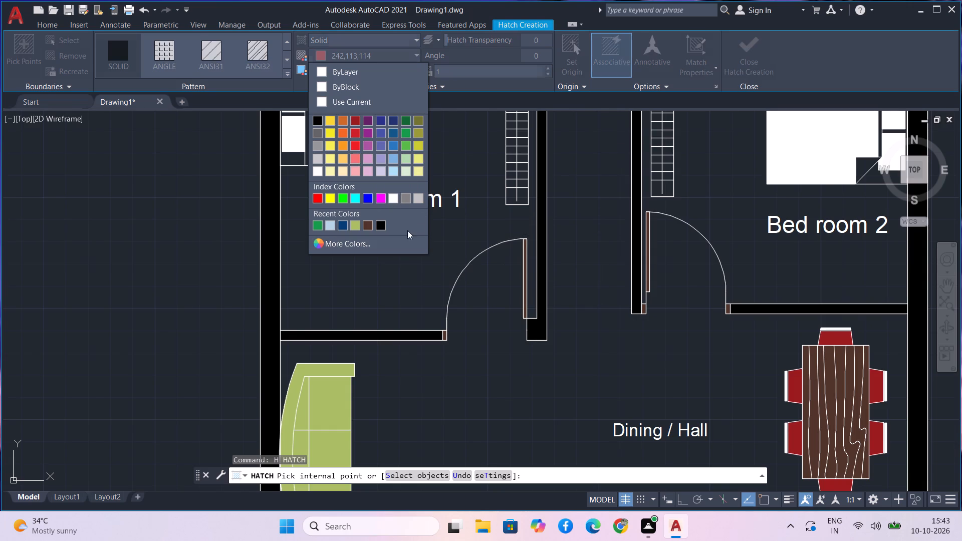
{"action": "left_click", "coordinate": [756, 165]}
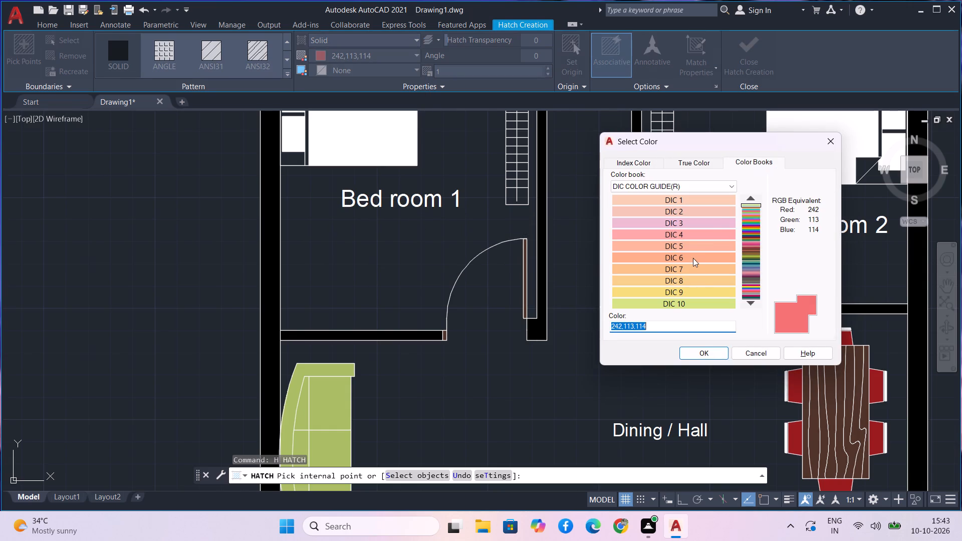
{"action": "left_click", "coordinate": [707, 305]}
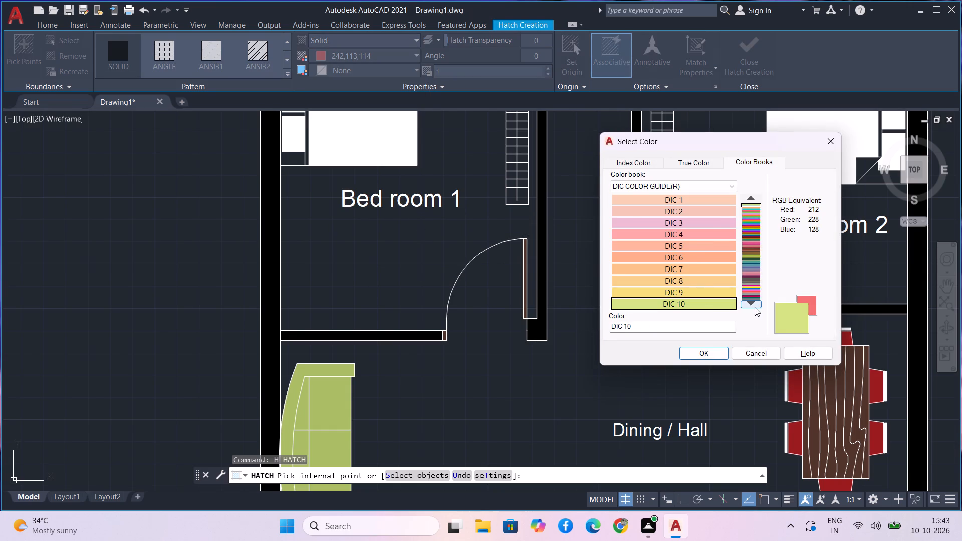
{"action": "left_click", "coordinate": [754, 305]}
{"action": "left_click", "coordinate": [751, 296]}
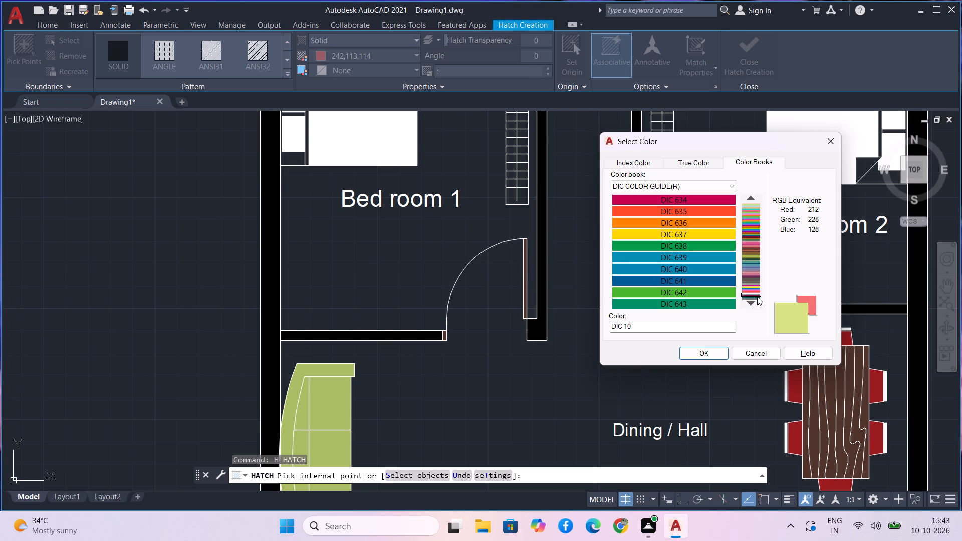
{"action": "left_click", "coordinate": [757, 297]}
{"action": "left_click", "coordinate": [757, 298]}
{"action": "left_click", "coordinate": [757, 298]}
{"action": "left_click", "coordinate": [757, 298]}
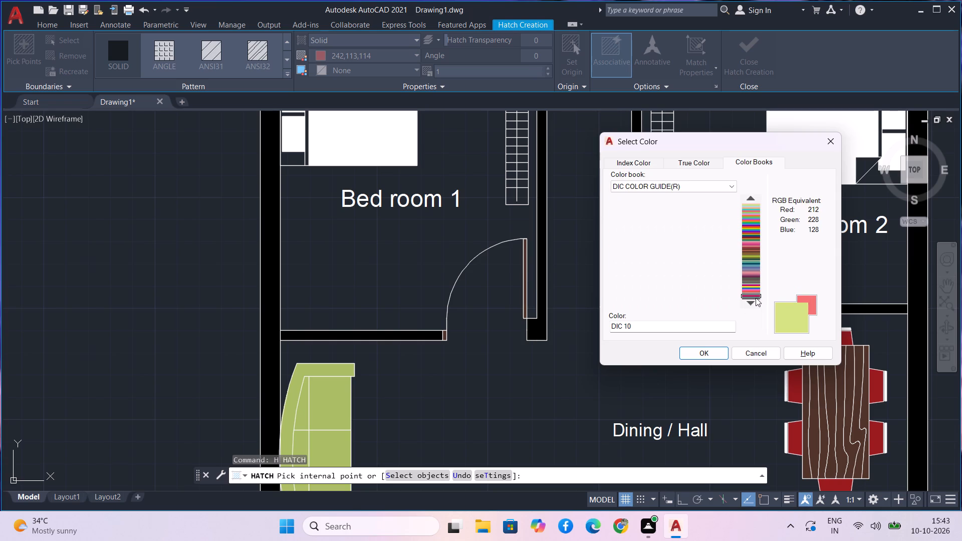
{"action": "left_click", "coordinate": [753, 295]}
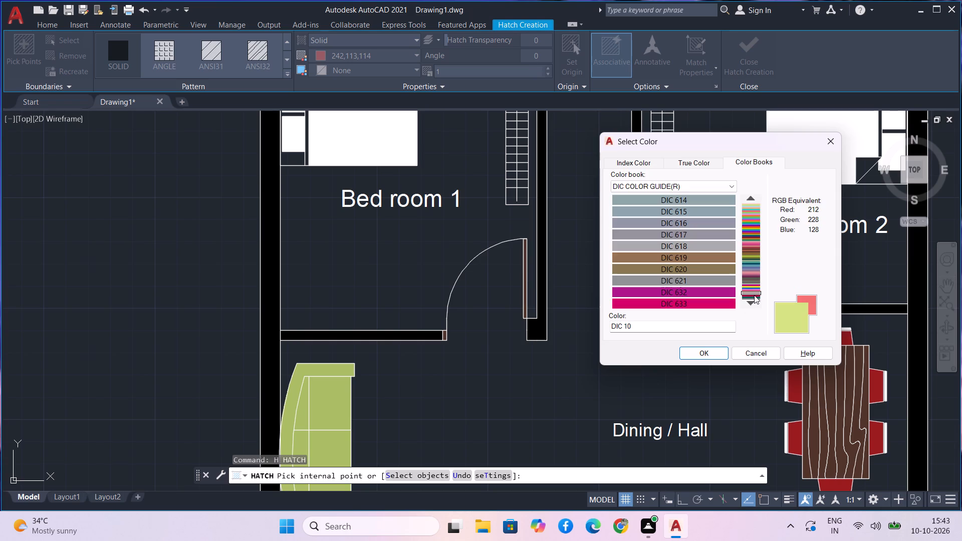
{"action": "left_click", "coordinate": [754, 295]}
{"action": "left_click", "coordinate": [708, 247]}
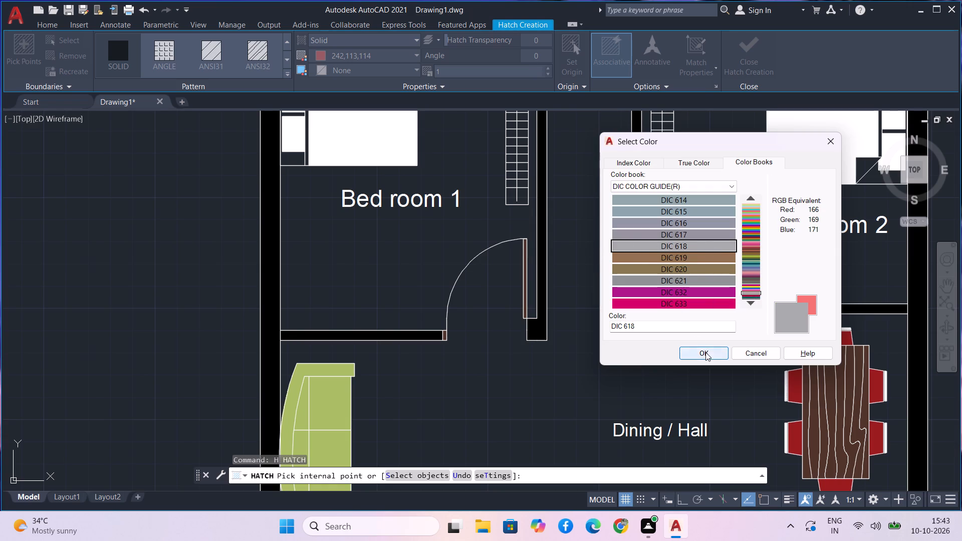
{"action": "left_click", "coordinate": [705, 352]}
Fill the lower cells of the Bed room 1 wardrobe with the DIC 618 solid hatch, from its bottom end upward.
{"action": "left_click", "coordinate": [512, 199]}
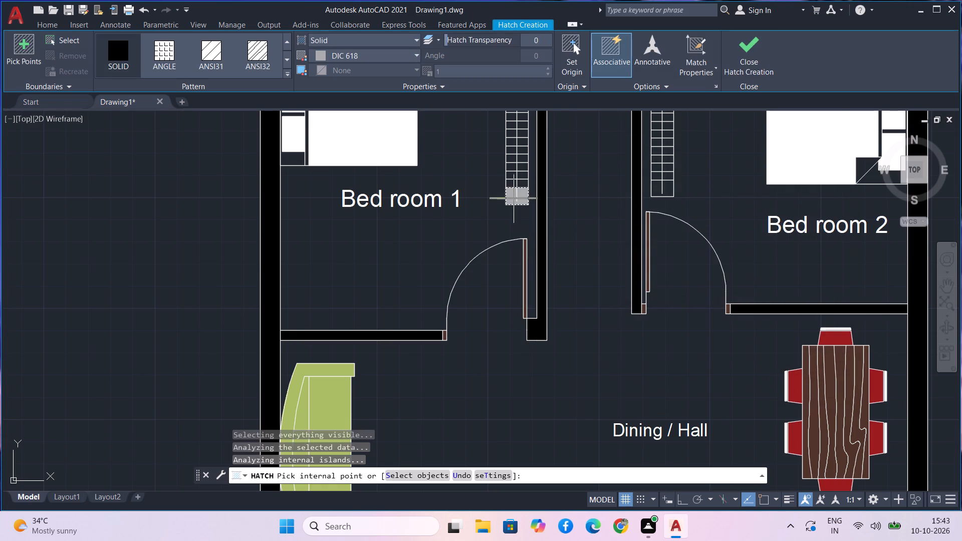
{"action": "scroll", "coordinate": [517, 186], "scroll_direction": "up", "scroll_amount": 1}
{"action": "middle_click_drag", "start_coordinate": [517, 186], "coordinate": [501, 264]}
{"action": "scroll", "coordinate": [501, 264], "scroll_direction": "up", "scroll_amount": 1}
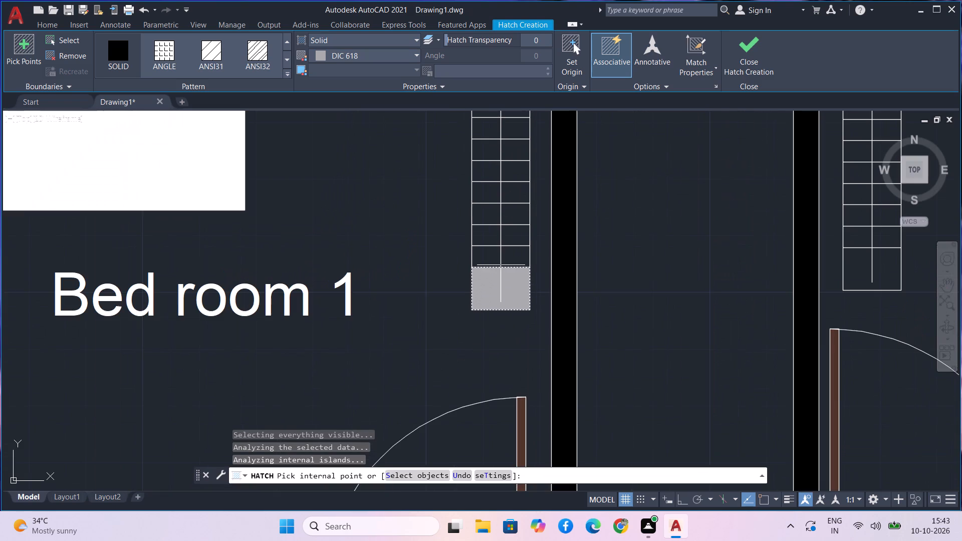
{"action": "left_click", "coordinate": [504, 260]}
{"action": "left_click", "coordinate": [490, 263]}
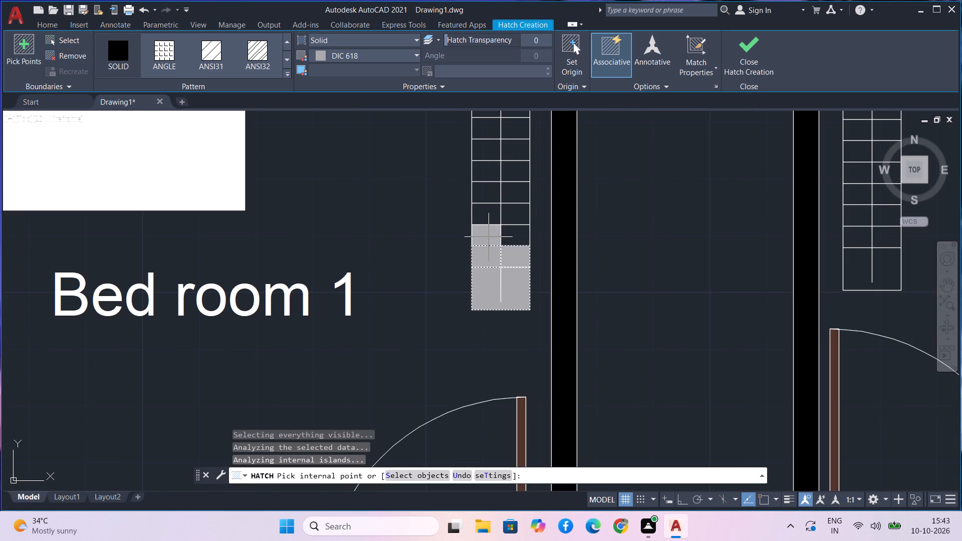
{"action": "left_click", "coordinate": [489, 237]}
{"action": "left_click", "coordinate": [508, 237]}
{"action": "left_click", "coordinate": [516, 208]}
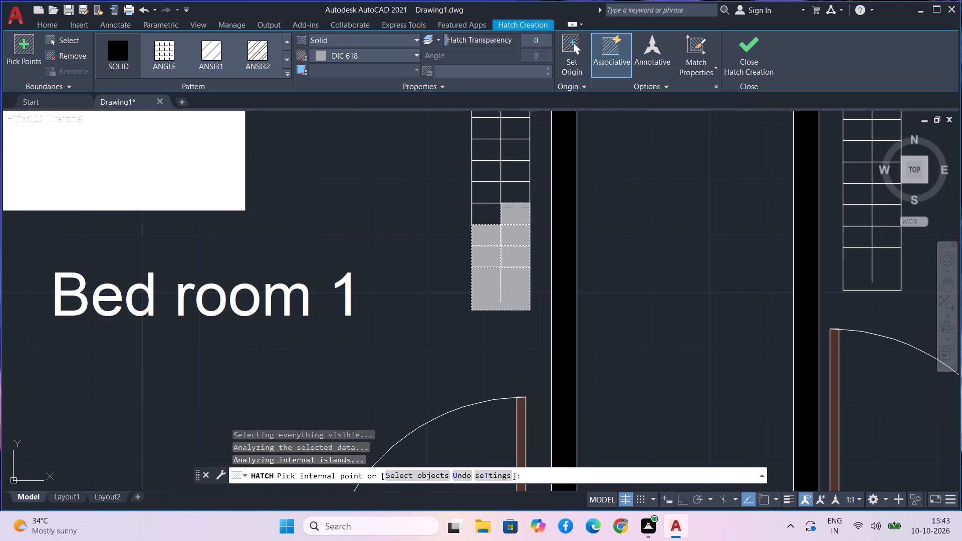
{"action": "left_click", "coordinate": [488, 219]}
{"action": "left_click", "coordinate": [492, 200]}
{"action": "left_click", "coordinate": [513, 197]}
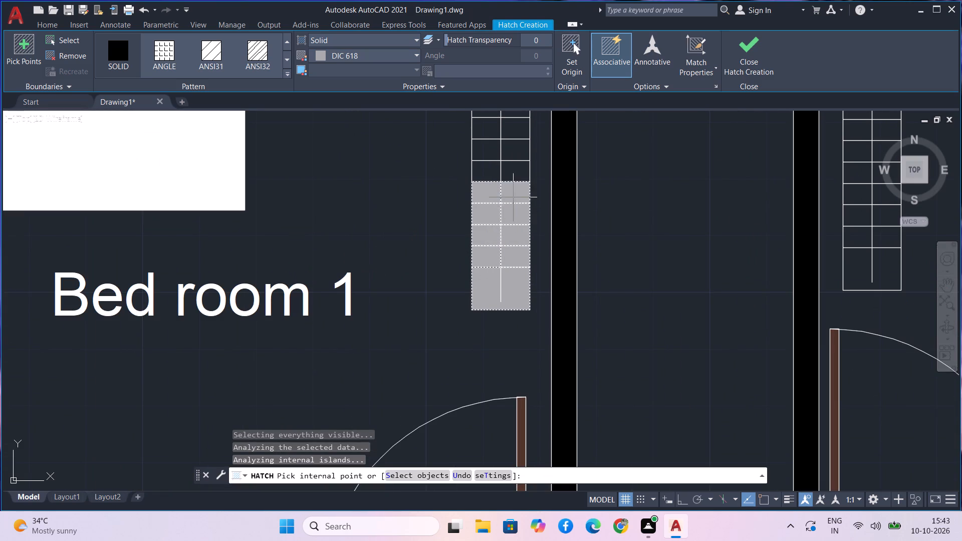
{"action": "left_click", "coordinate": [517, 169]}
{"action": "left_click", "coordinate": [492, 175]}
Extend the DIC 618 solid hatch through the middle cells of the Bed room 1 wardrobe, covering both columns.
{"action": "middle_click_drag", "start_coordinate": [495, 172], "coordinate": [493, 210]}
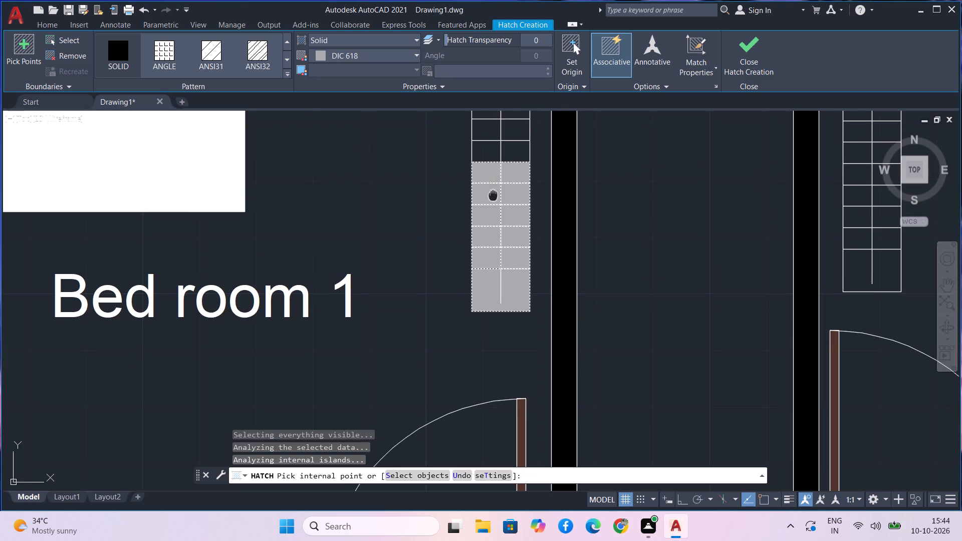
{"action": "middle_click_drag", "start_coordinate": [493, 210], "coordinate": [490, 244]}
{"action": "left_click", "coordinate": [489, 226]}
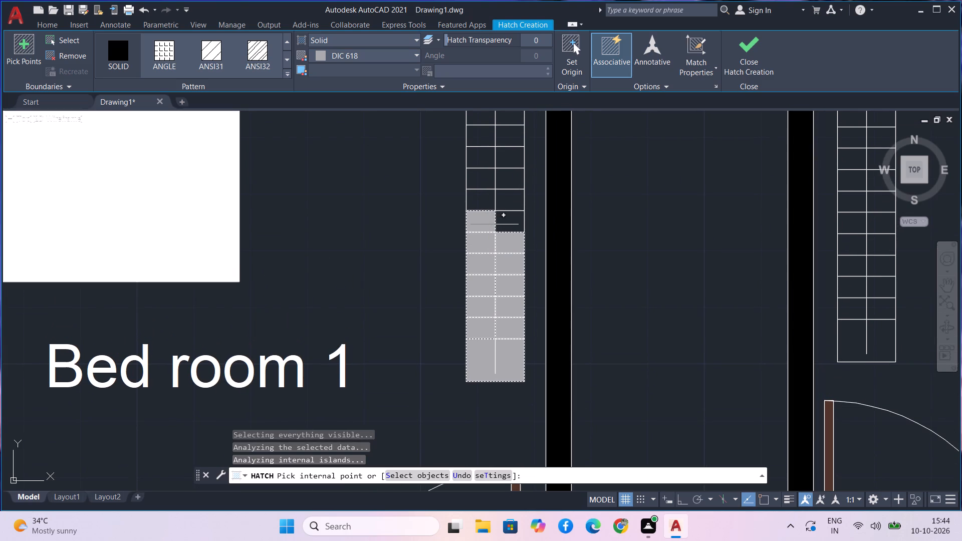
{"action": "left_click", "coordinate": [502, 226]}
{"action": "left_click", "coordinate": [508, 208]}
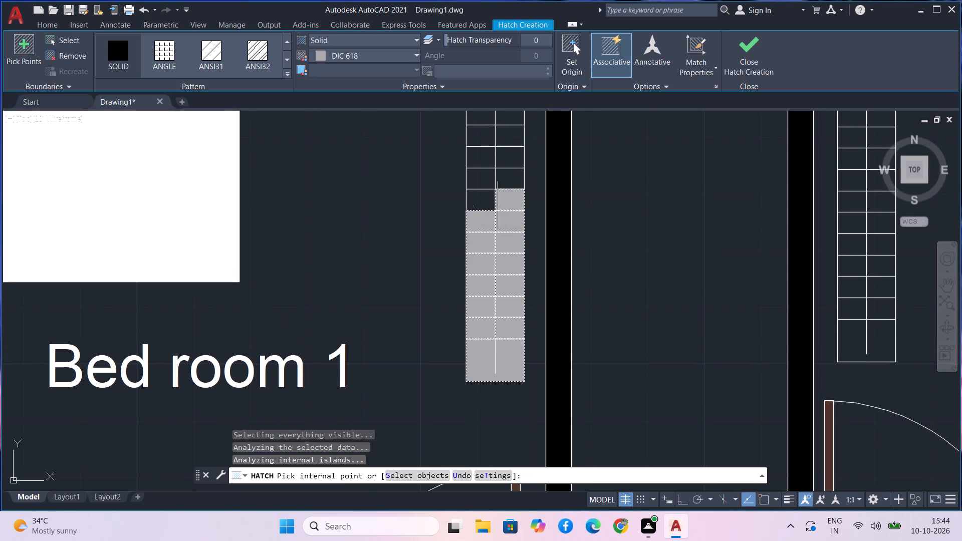
{"action": "left_click", "coordinate": [485, 205]}
{"action": "left_click", "coordinate": [486, 182]}
{"action": "left_click", "coordinate": [505, 181]}
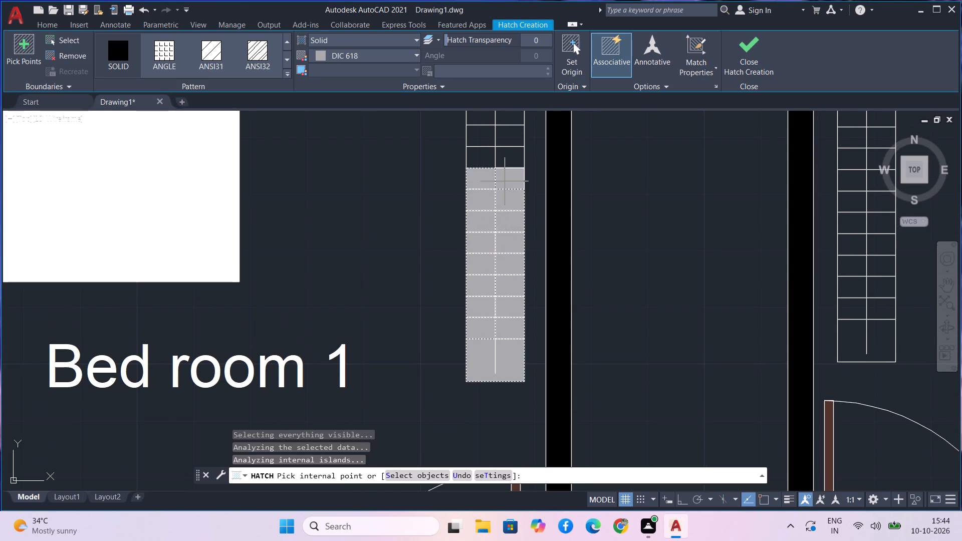
{"action": "left_click", "coordinate": [506, 162]}
{"action": "left_click", "coordinate": [484, 161]}
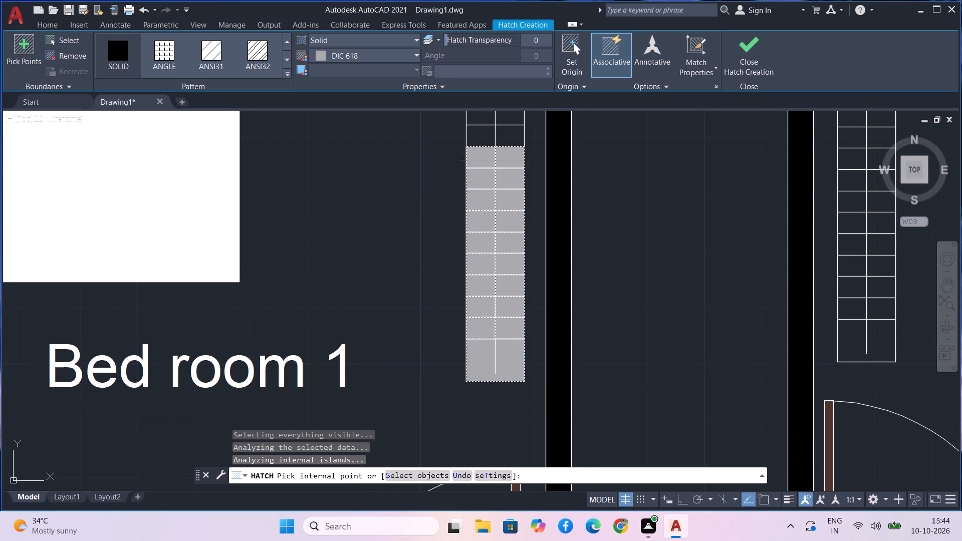
{"action": "left_click", "coordinate": [485, 144]}
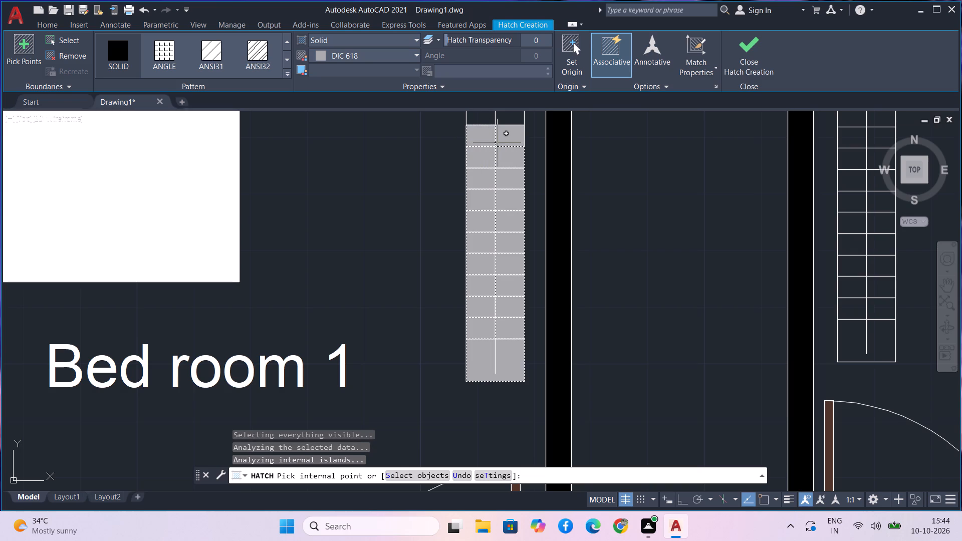
{"action": "left_click", "coordinate": [497, 142]}
Fill the remaining upper cells of the Bed room 1 wardrobe with the DIC 618 solid hatch, up to its top end.
{"action": "middle_click_drag", "start_coordinate": [497, 142], "coordinate": [495, 310]}
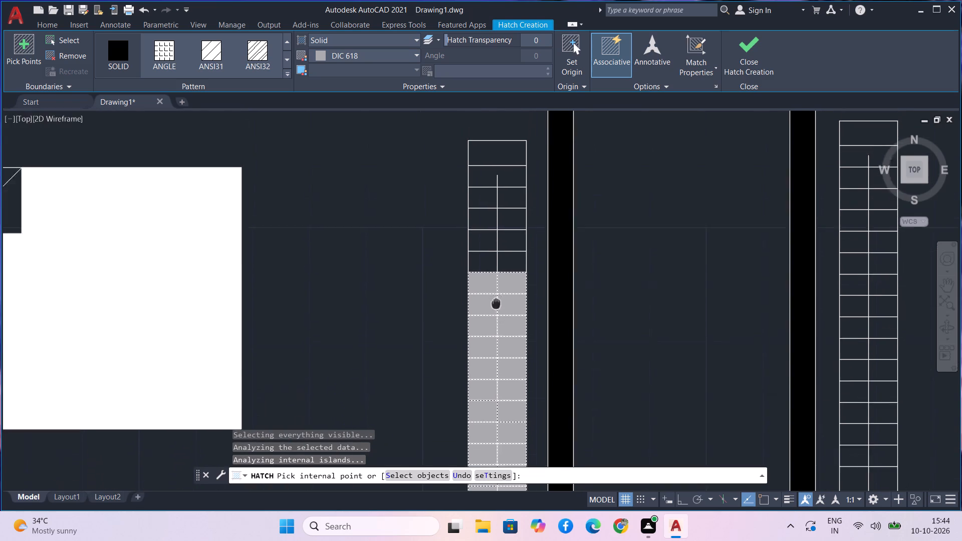
{"action": "middle_click_drag", "start_coordinate": [495, 310], "coordinate": [494, 319]}
{"action": "left_click", "coordinate": [499, 298]}
{"action": "left_click", "coordinate": [482, 292]}
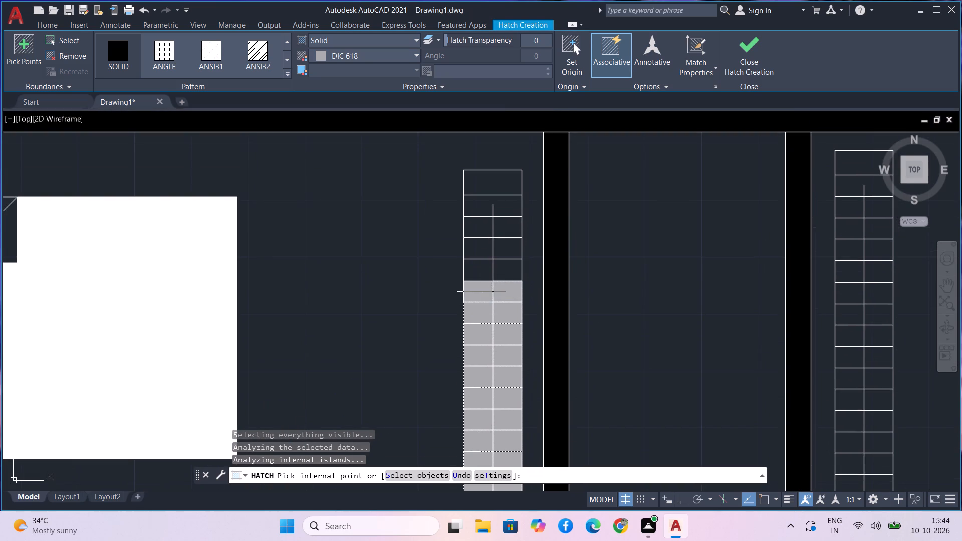
{"action": "left_click", "coordinate": [485, 271]}
{"action": "left_click", "coordinate": [496, 269]}
{"action": "left_click", "coordinate": [499, 251]}
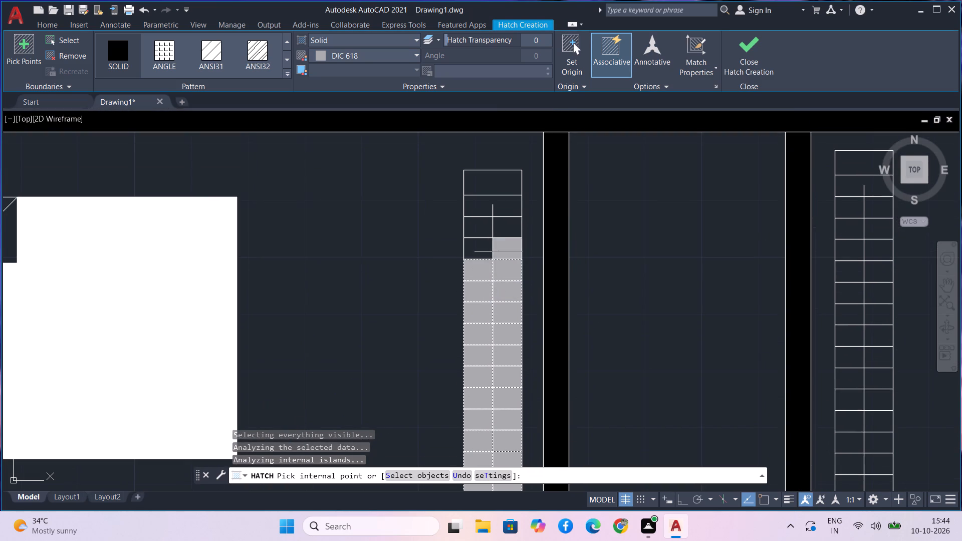
{"action": "left_click", "coordinate": [477, 257]}
{"action": "left_click", "coordinate": [488, 235]}
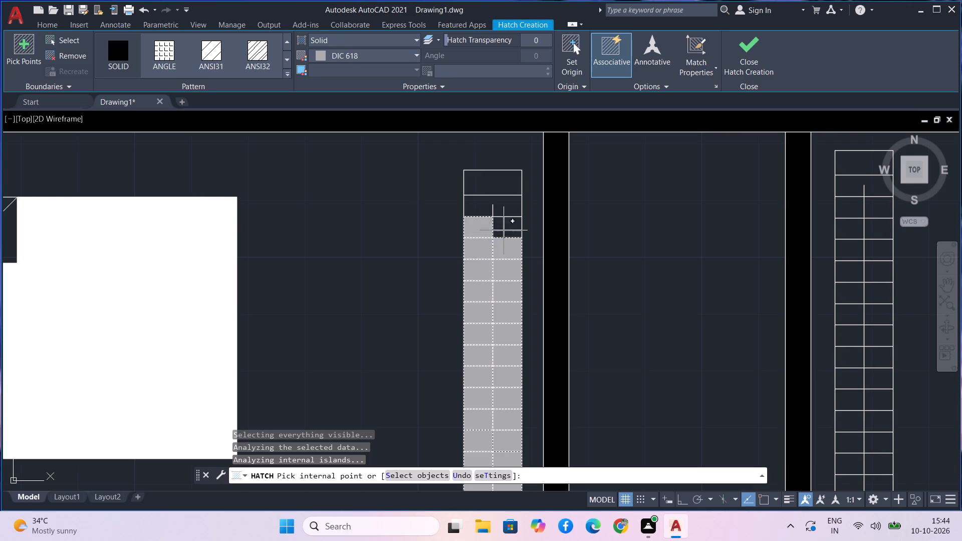
{"action": "left_click", "coordinate": [504, 230]}
{"action": "left_click", "coordinate": [505, 212]}
{"action": "left_click", "coordinate": [493, 192]}
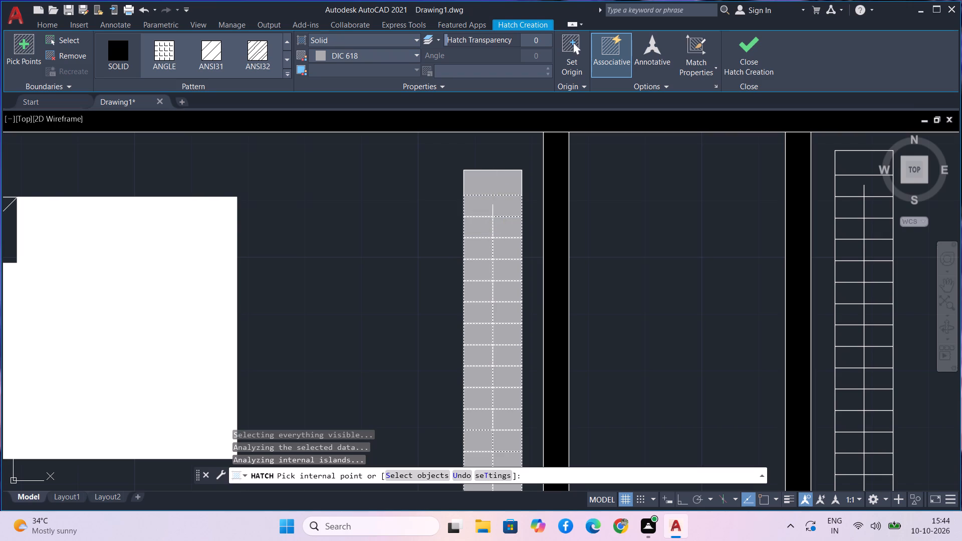
Fill the lower cells of the Bed room 2 wardrobe with the same DIC 618 solid hatch, covering both columns.
{"action": "scroll", "coordinate": [542, 244], "scroll_direction": "down", "scroll_amount": 3}
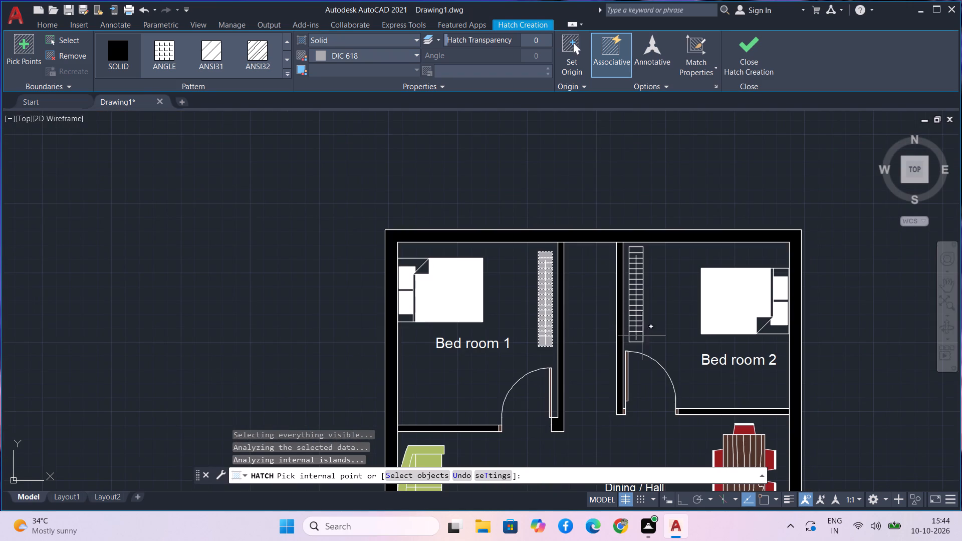
{"action": "scroll", "coordinate": [635, 337], "scroll_direction": "up", "scroll_amount": 4}
{"action": "left_click", "coordinate": [629, 342]}
{"action": "left_click", "coordinate": [625, 306]}
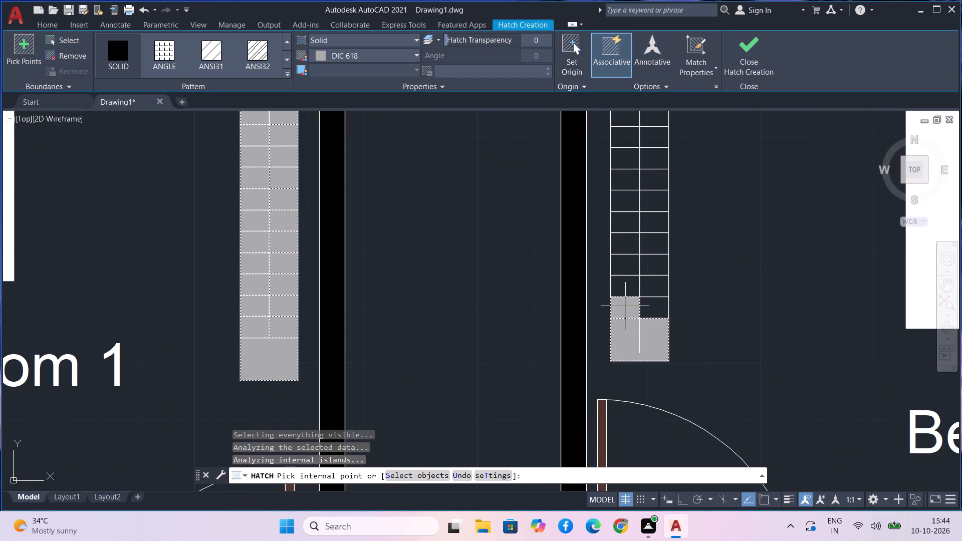
{"action": "left_click", "coordinate": [625, 294]}
{"action": "left_click", "coordinate": [626, 278]}
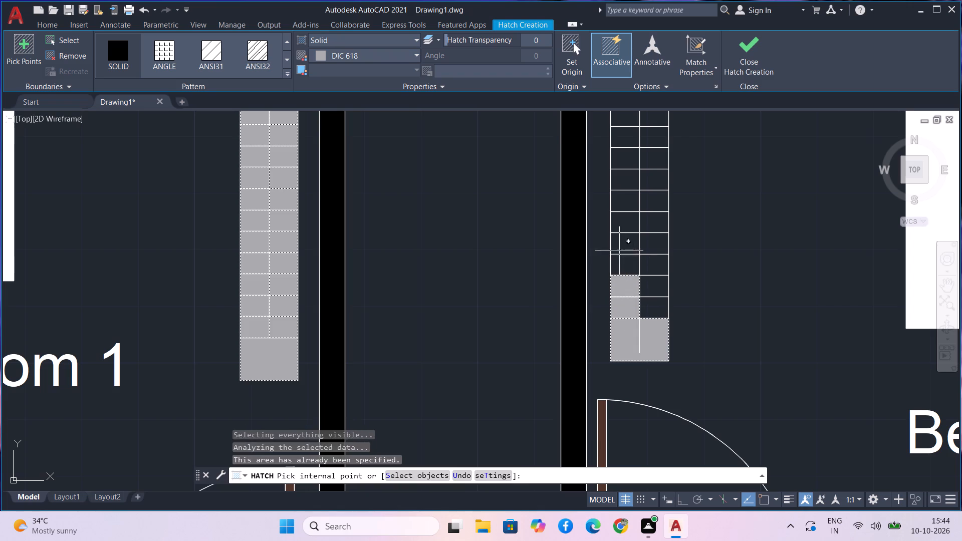
{"action": "left_click", "coordinate": [619, 250]}
{"action": "left_click", "coordinate": [627, 261]}
{"action": "left_click", "coordinate": [642, 266]}
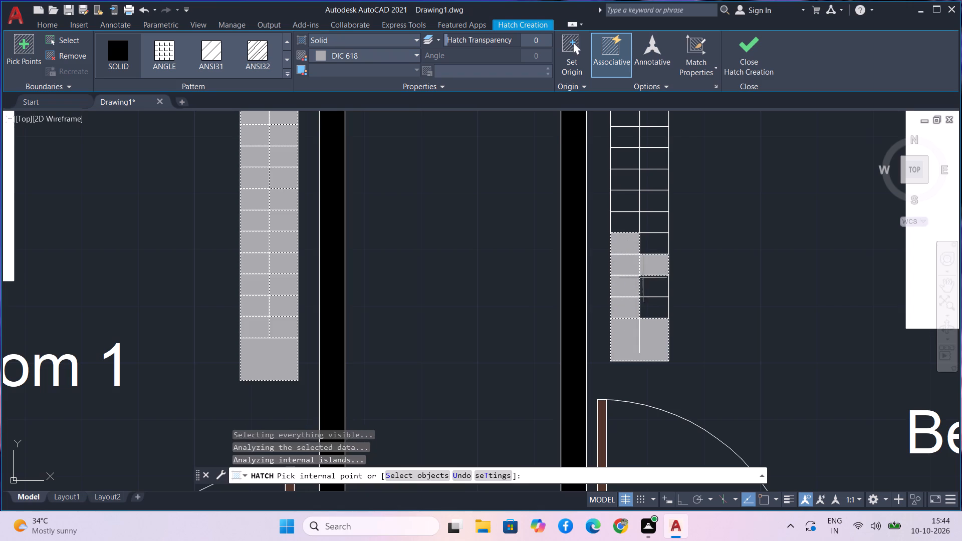
{"action": "left_click", "coordinate": [649, 291]}
{"action": "left_click", "coordinate": [651, 302]}
{"action": "left_click", "coordinate": [648, 253]}
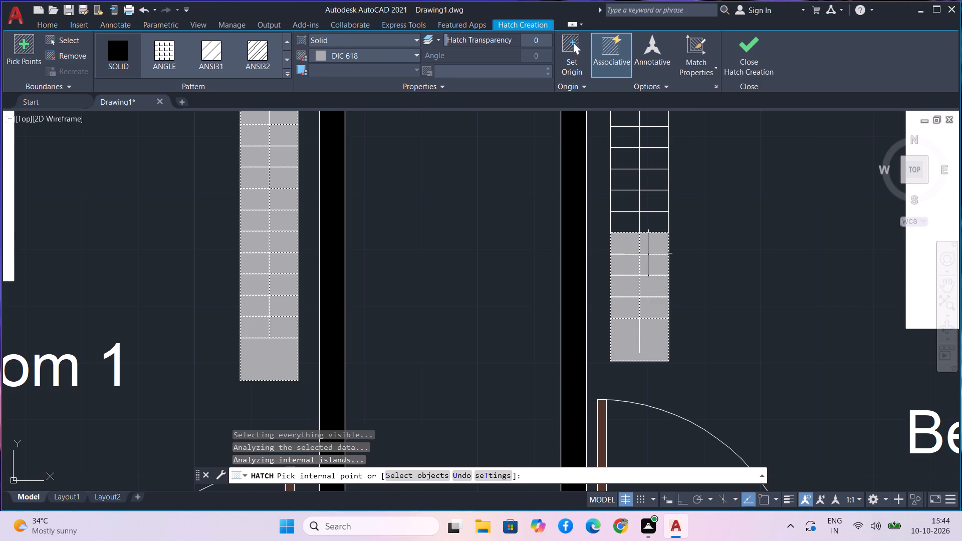
Extend the DIC 618 solid hatch through the middle cells of the Bed room 2 wardrobe, covering both columns.
{"action": "left_click", "coordinate": [649, 225]}
{"action": "left_click", "coordinate": [622, 225]}
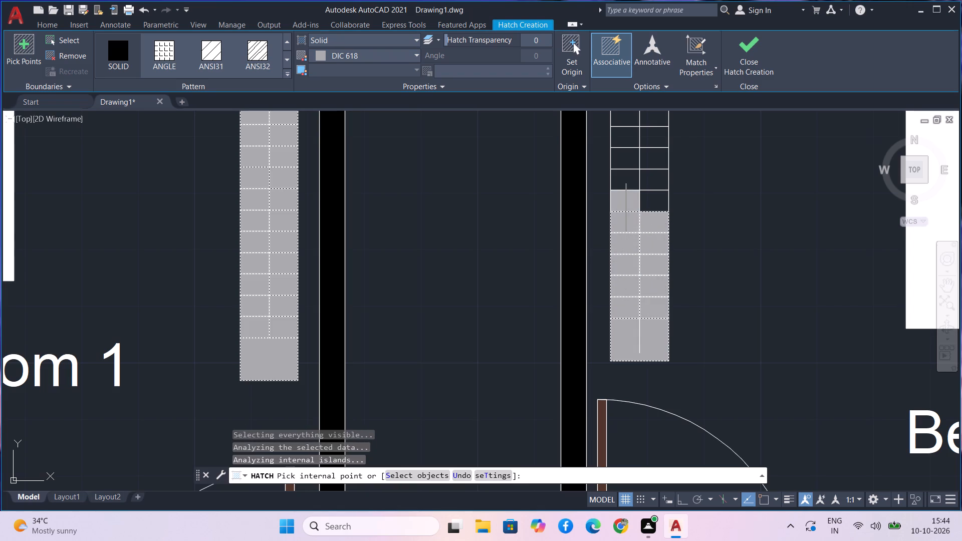
{"action": "left_click", "coordinate": [626, 207]}
{"action": "left_click", "coordinate": [650, 205]}
{"action": "left_click", "coordinate": [653, 184]}
{"action": "left_click", "coordinate": [634, 183]}
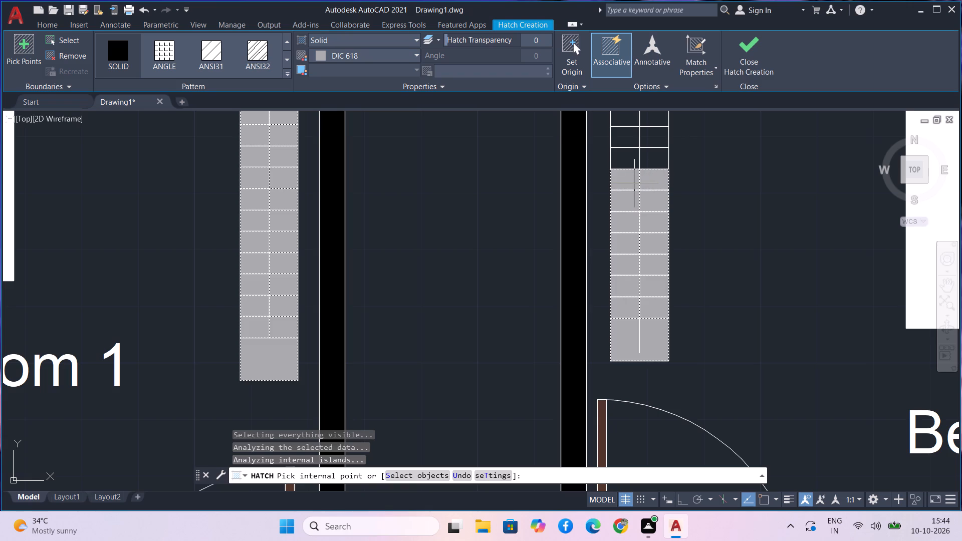
{"action": "left_click", "coordinate": [629, 163]}
{"action": "left_click", "coordinate": [644, 161]}
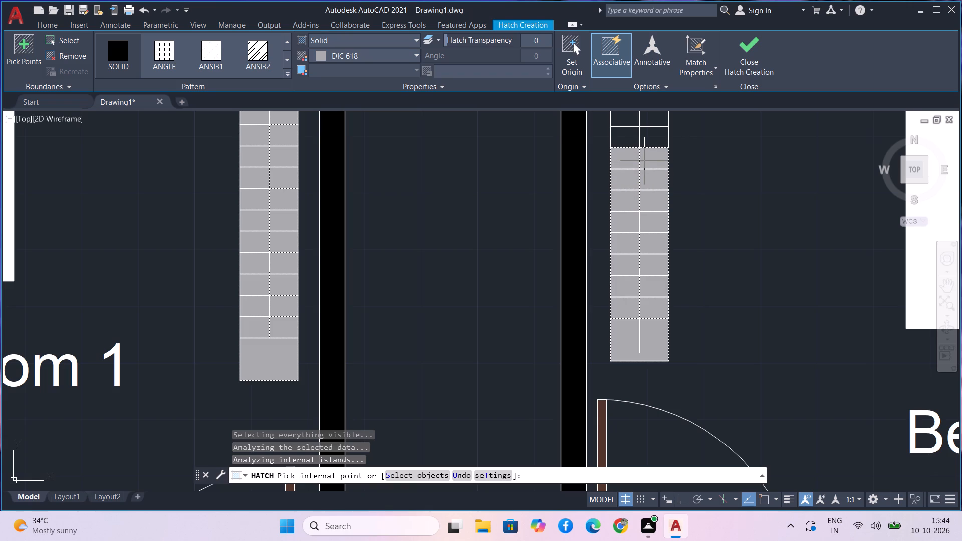
Continue the DIC 618 solid hatch upward through the next rows of cells in the Bed room 2 wardrobe.
{"action": "middle_click_drag", "start_coordinate": [644, 161], "coordinate": [635, 337]}
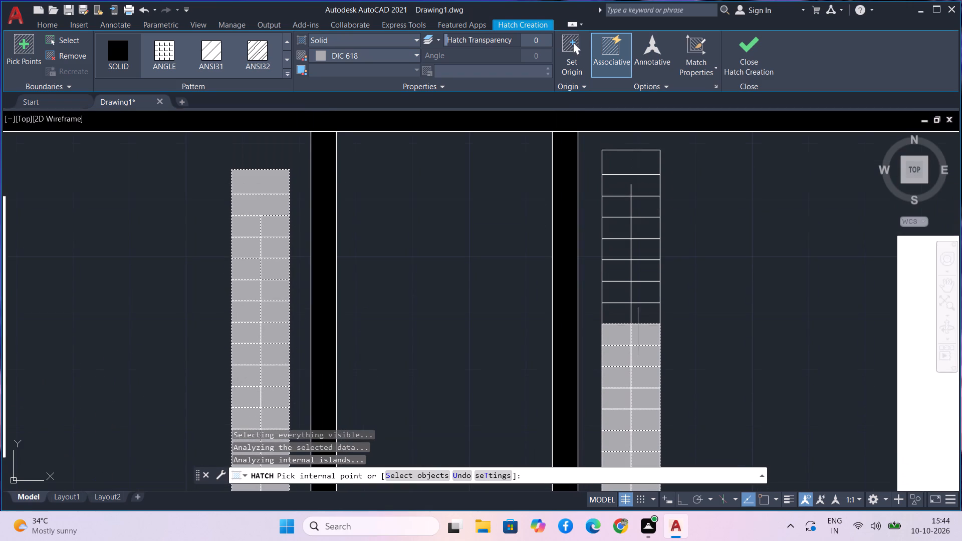
{"action": "left_click", "coordinate": [643, 316]}
{"action": "left_click", "coordinate": [621, 314]}
{"action": "left_click", "coordinate": [622, 299]}
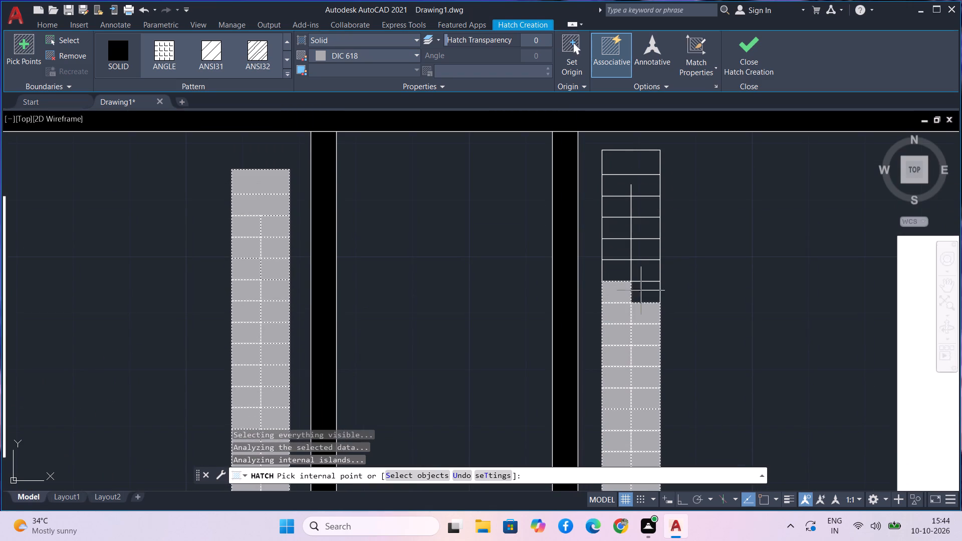
{"action": "left_click", "coordinate": [641, 291]}
{"action": "left_click", "coordinate": [644, 269]}
{"action": "left_click", "coordinate": [623, 271]}
{"action": "left_click", "coordinate": [623, 251]}
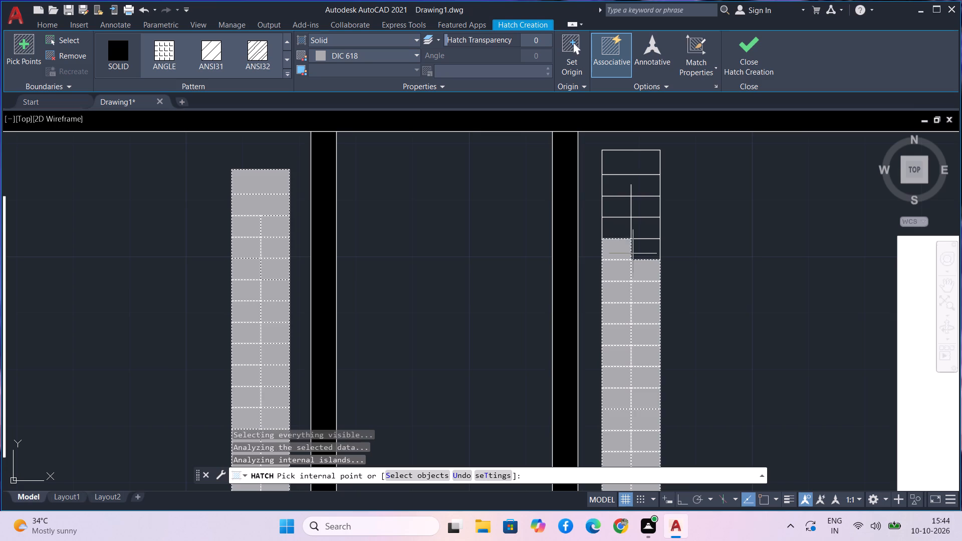
Fill the remaining cells of the Bed room 2 wardrobe up to its top end with DIC 618 and finish the hatch.
{"action": "left_click", "coordinate": [635, 253]}
{"action": "left_click", "coordinate": [639, 238]}
{"action": "left_click", "coordinate": [629, 236]}
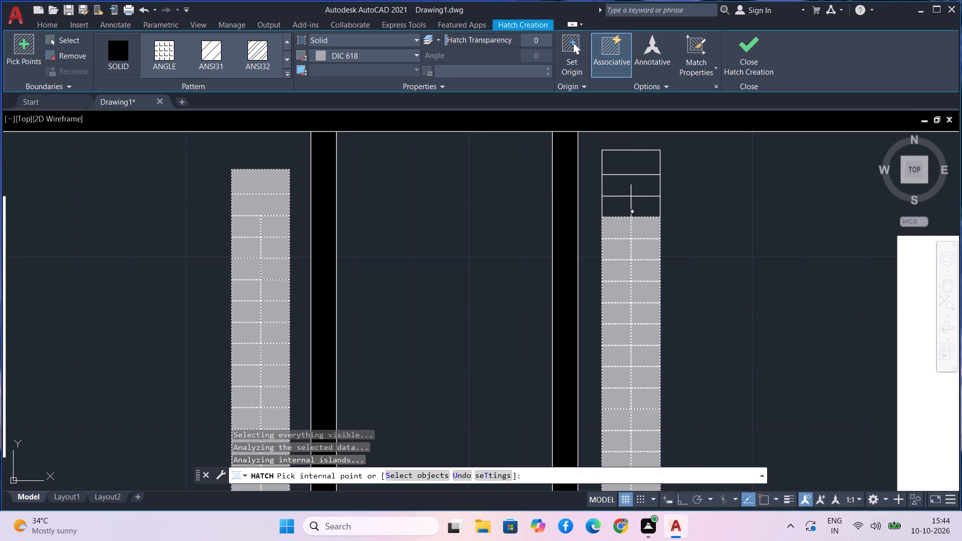
{"action": "left_click", "coordinate": [621, 214]}
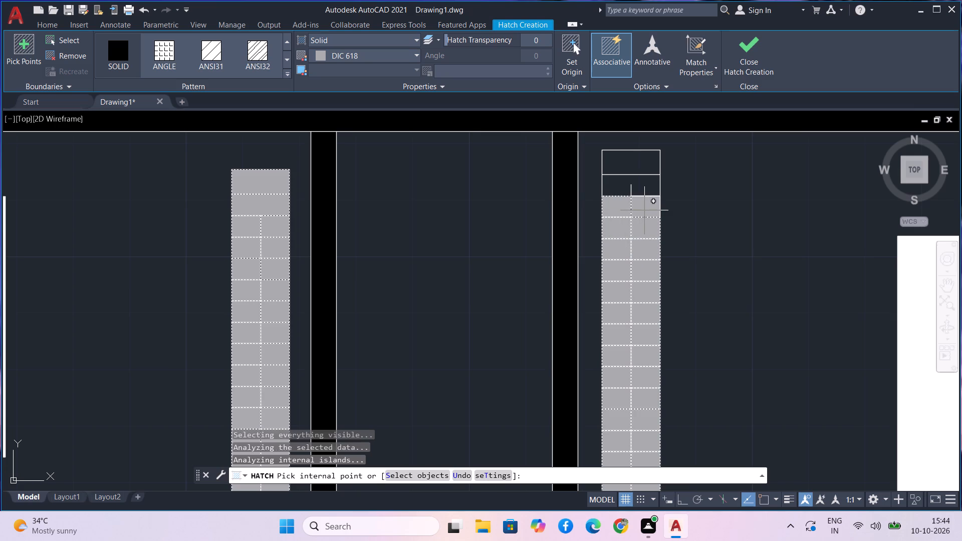
{"action": "left_click", "coordinate": [647, 207]}
{"action": "left_click", "coordinate": [647, 190]}
{"action": "left_click", "coordinate": [630, 170]}
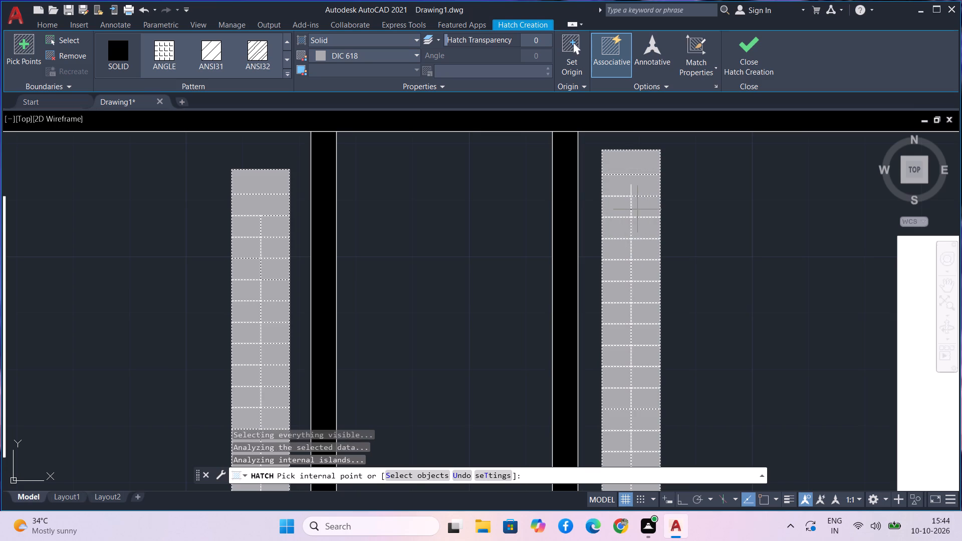
{"action": "scroll", "coordinate": [638, 216], "scroll_direction": "down", "scroll_amount": 2}
{"action": "left_click", "coordinate": [744, 58]}
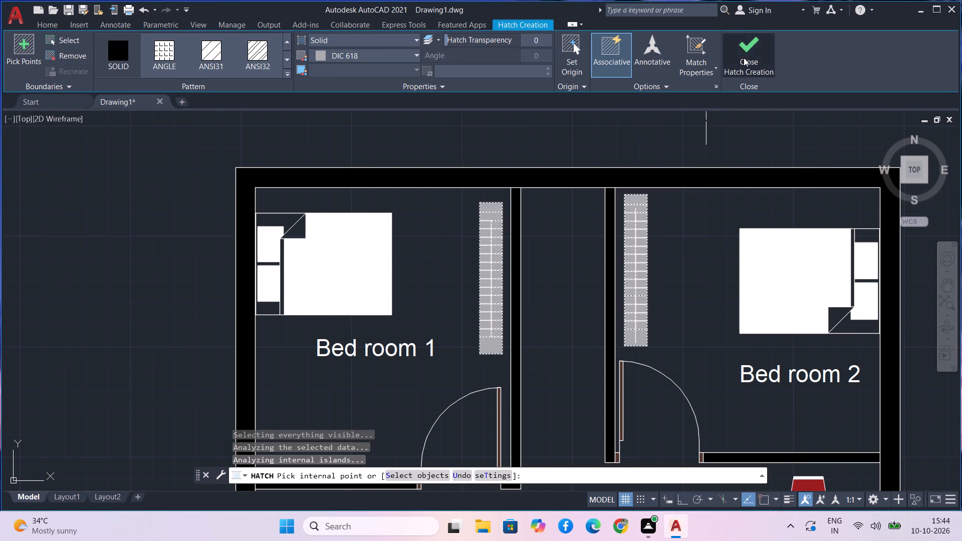
Browse the blocks of Landscaping.dwg in DesignCenter.
{"action": "scroll", "coordinate": [679, 322], "scroll_direction": "down", "scroll_amount": 2}
{"action": "middle_click_drag", "start_coordinate": [679, 323], "coordinate": [604, 304]}
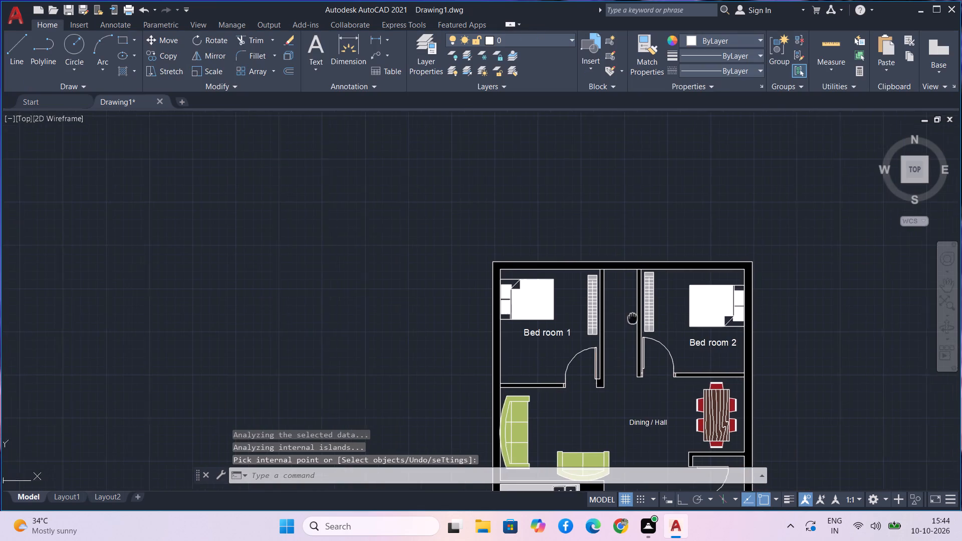
{"action": "middle_click_drag", "start_coordinate": [604, 304], "coordinate": [561, 207]}
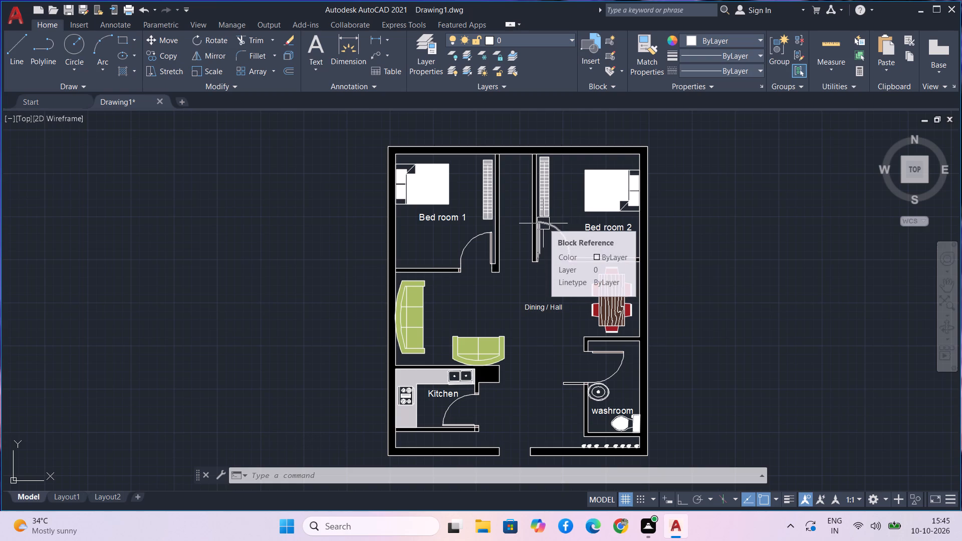
{"action": "key", "text": "ctrl+2"}
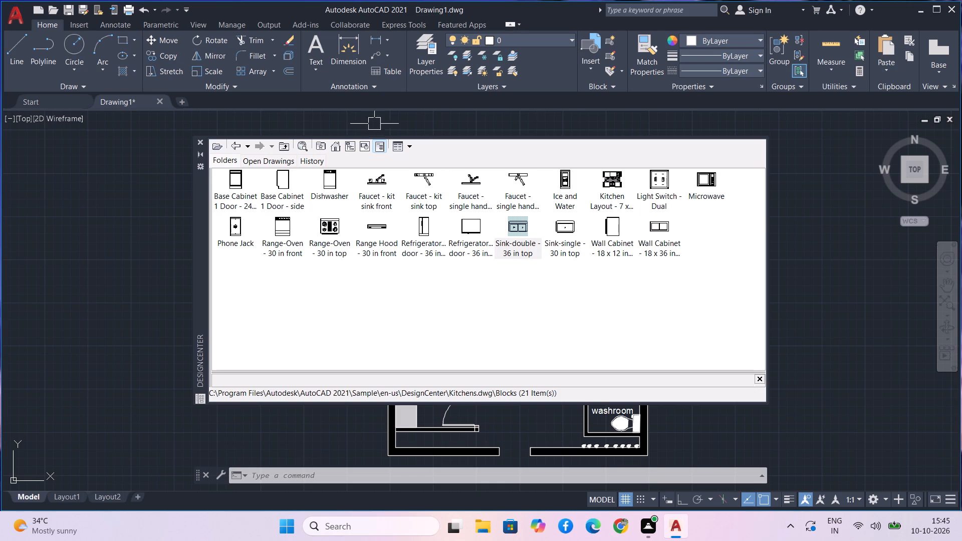
{"action": "left_click", "coordinate": [234, 148]}
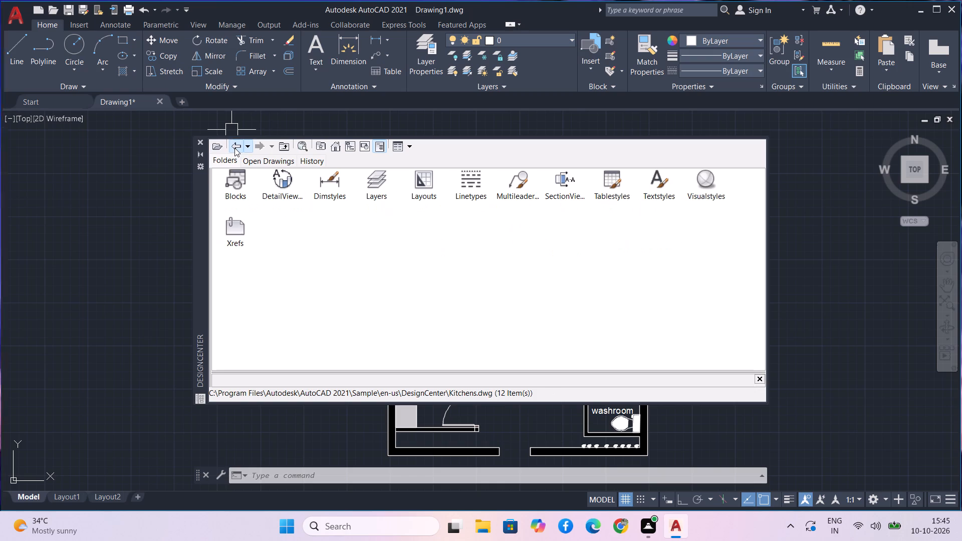
{"action": "left_click", "coordinate": [234, 148]}
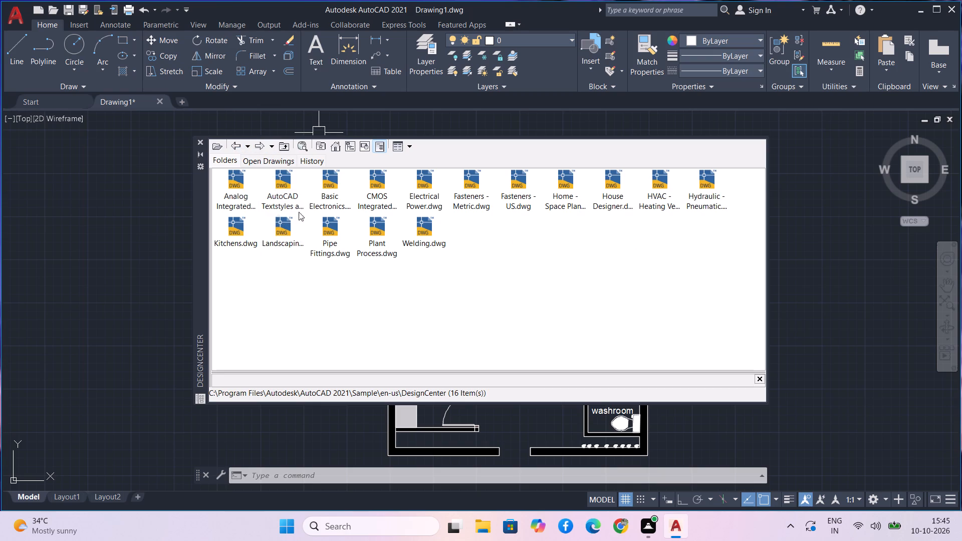
{"action": "double_click", "coordinate": [290, 220]}
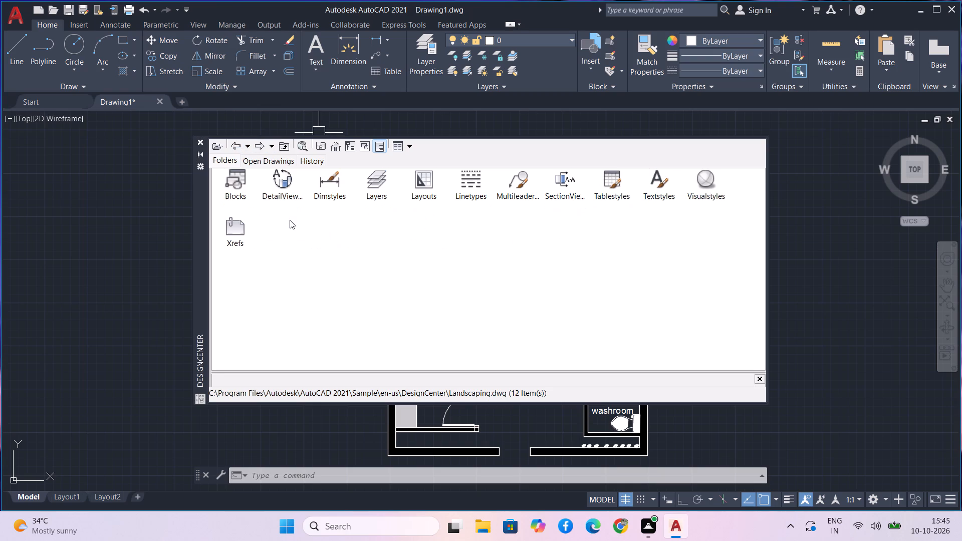
{"action": "double_click", "coordinate": [242, 184]}
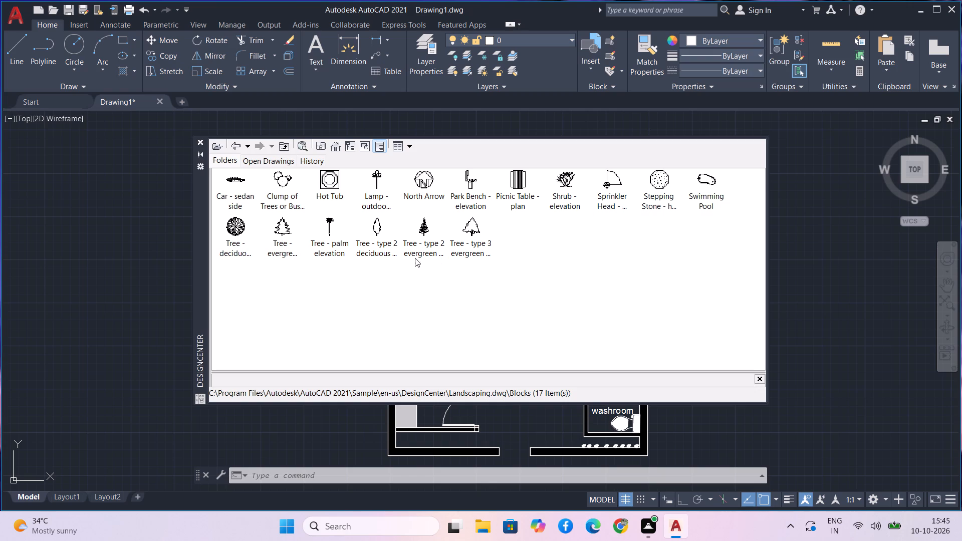
Examine the blocks of the Basic Electronics.dwg sample drawing in DesignCenter.
{"action": "left_click", "coordinate": [238, 146]}
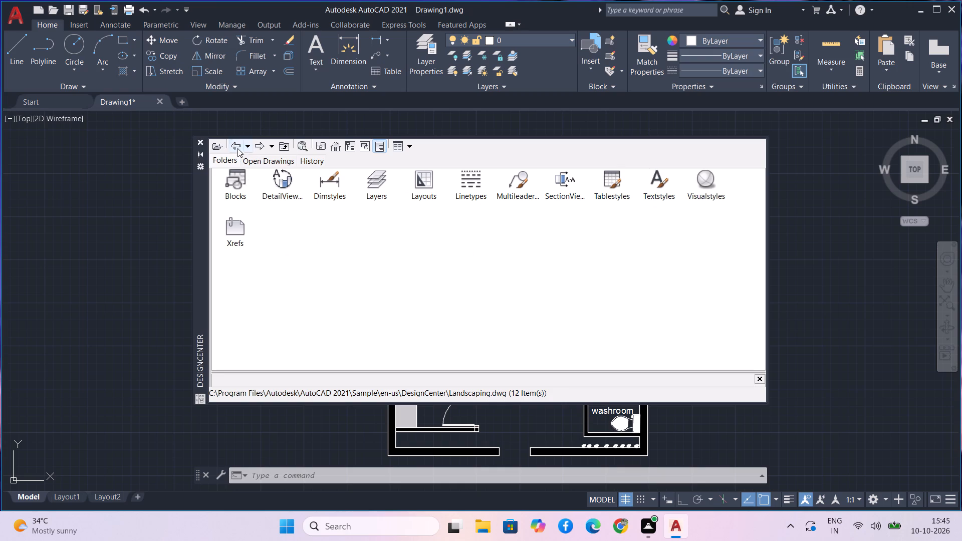
{"action": "left_click", "coordinate": [237, 148]}
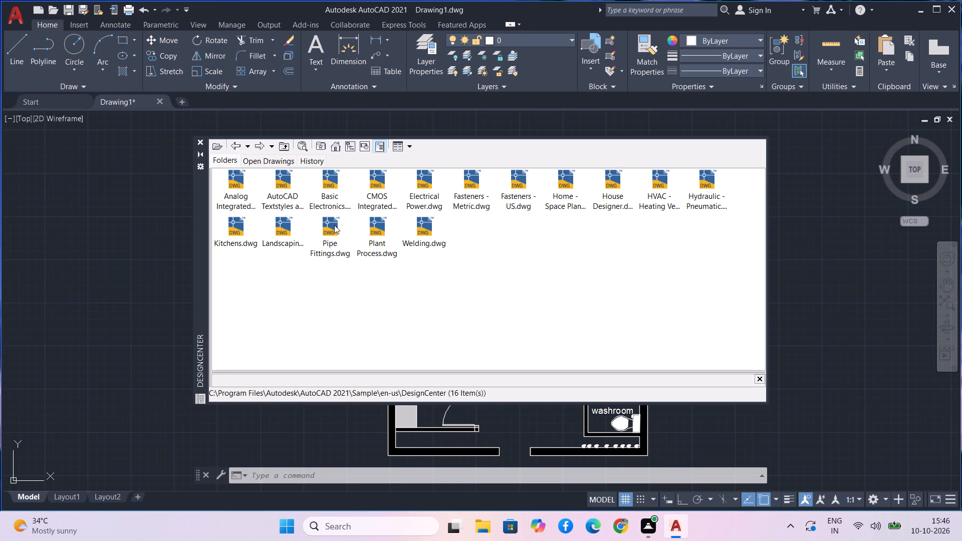
{"action": "double_click", "coordinate": [325, 184]}
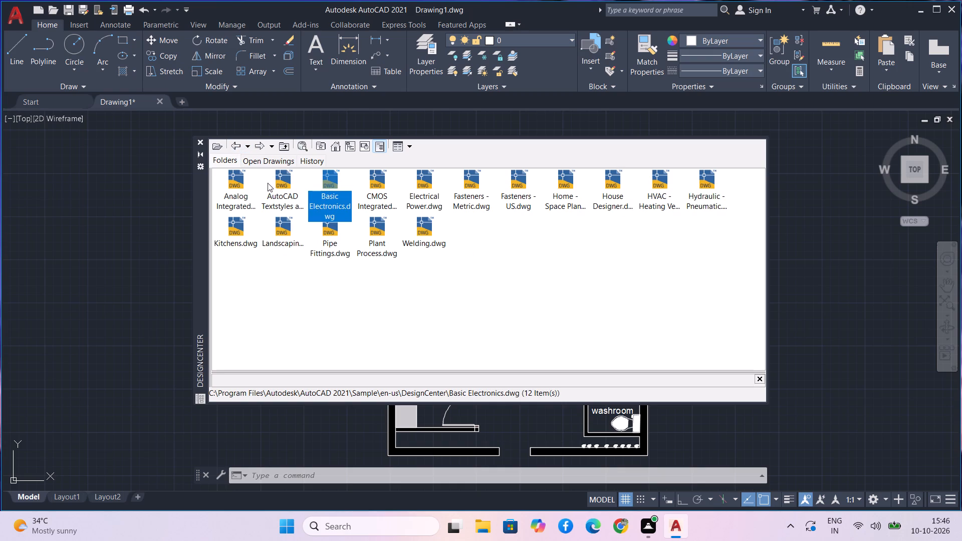
{"action": "double_click", "coordinate": [237, 189]}
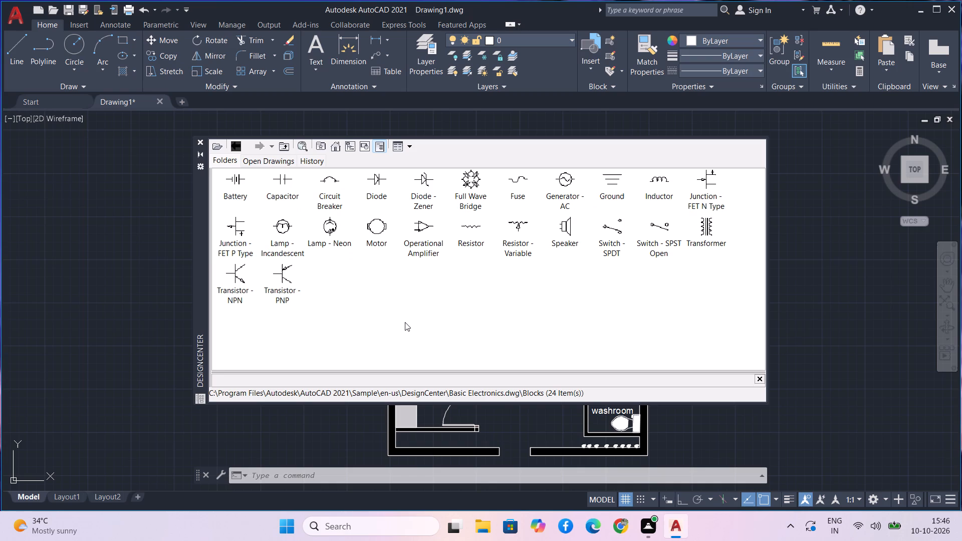
Check the AutoCAD Textstyles and Linetypes.dwg sample drawing in DesignCenter for available blocks.
{"action": "left_click", "coordinate": [239, 148]}
{"action": "left_click", "coordinate": [239, 148]}
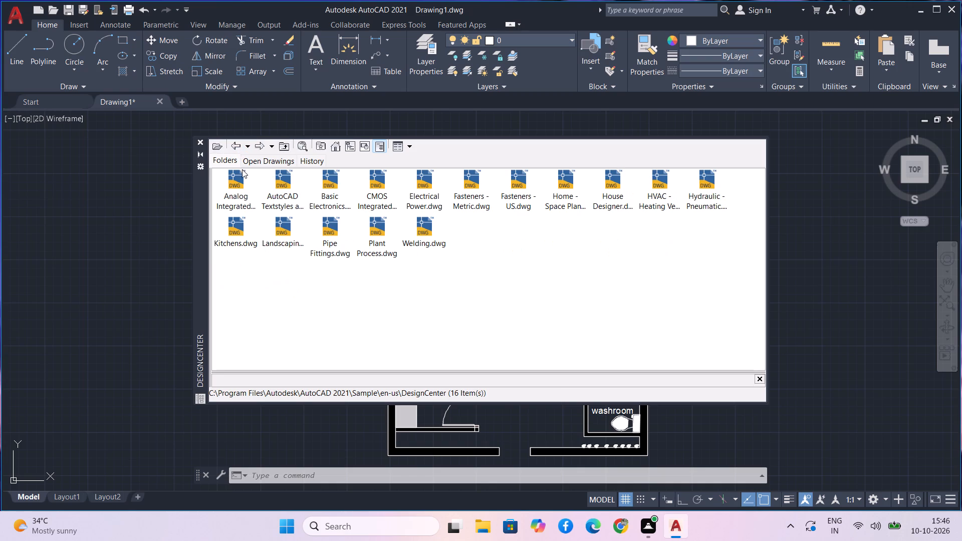
{"action": "left_click", "coordinate": [286, 191]}
{"action": "left_click", "coordinate": [286, 191]}
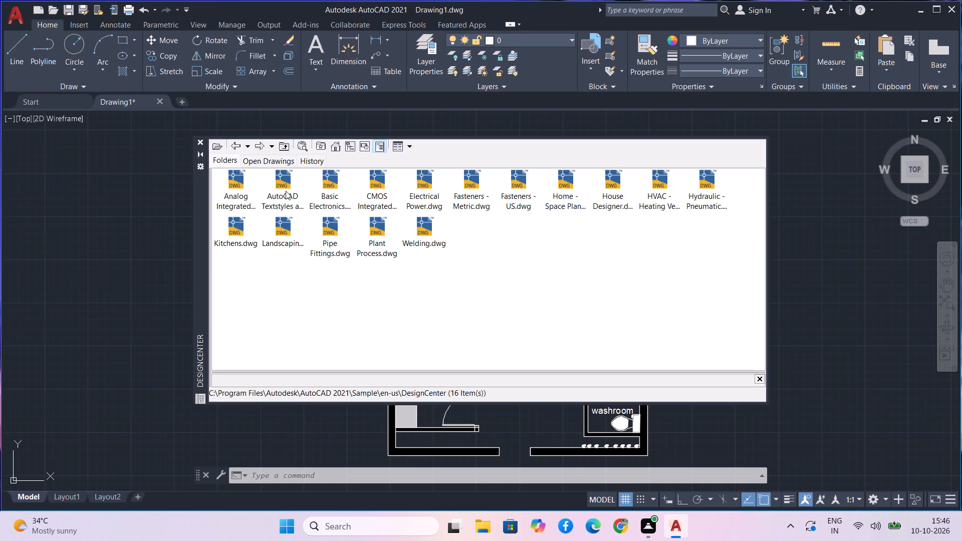
{"action": "double_click", "coordinate": [284, 181]}
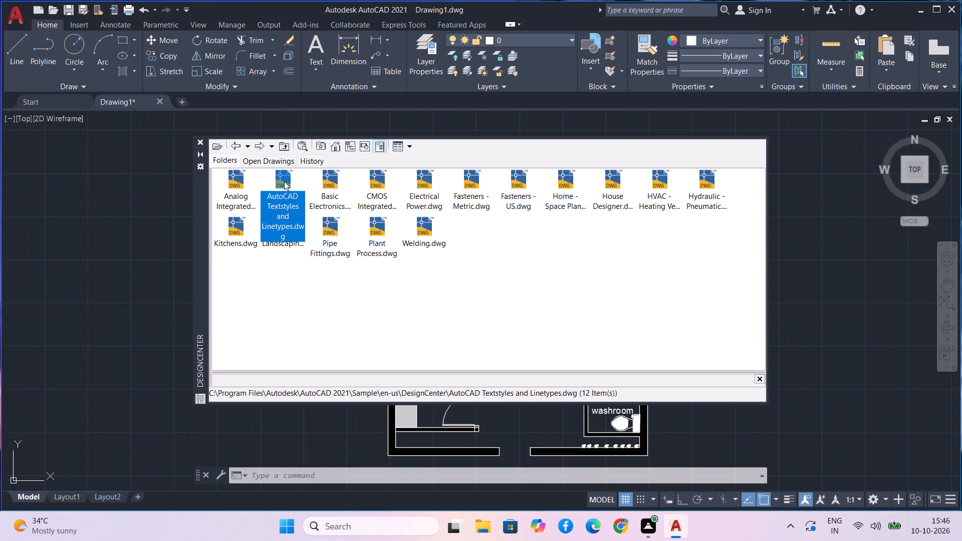
{"action": "double_click", "coordinate": [239, 184]}
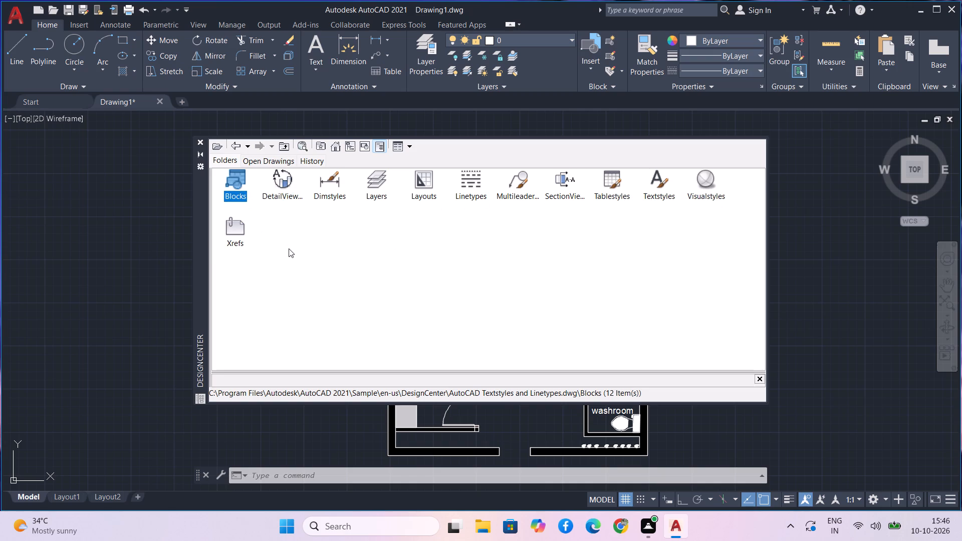
{"action": "left_click", "coordinate": [236, 144]}
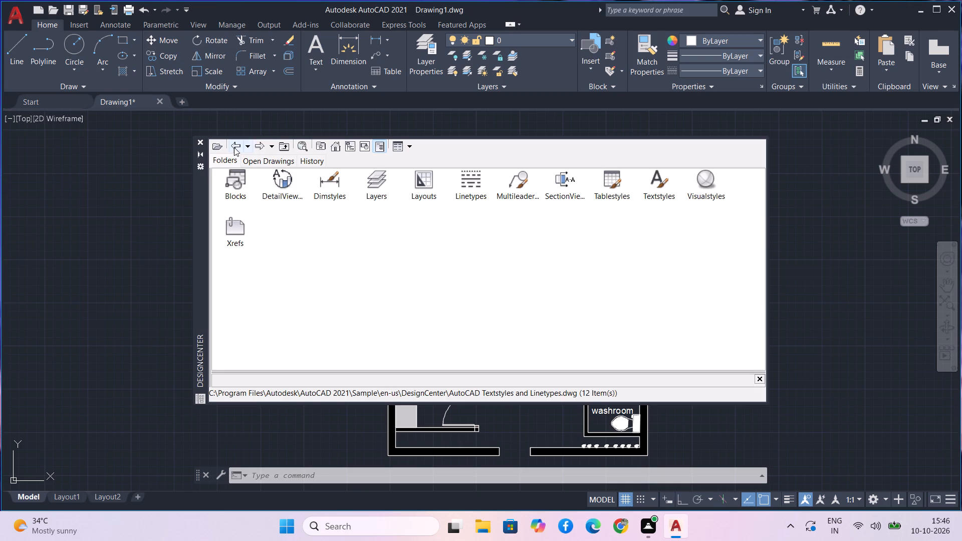
{"action": "left_click", "coordinate": [234, 147]}
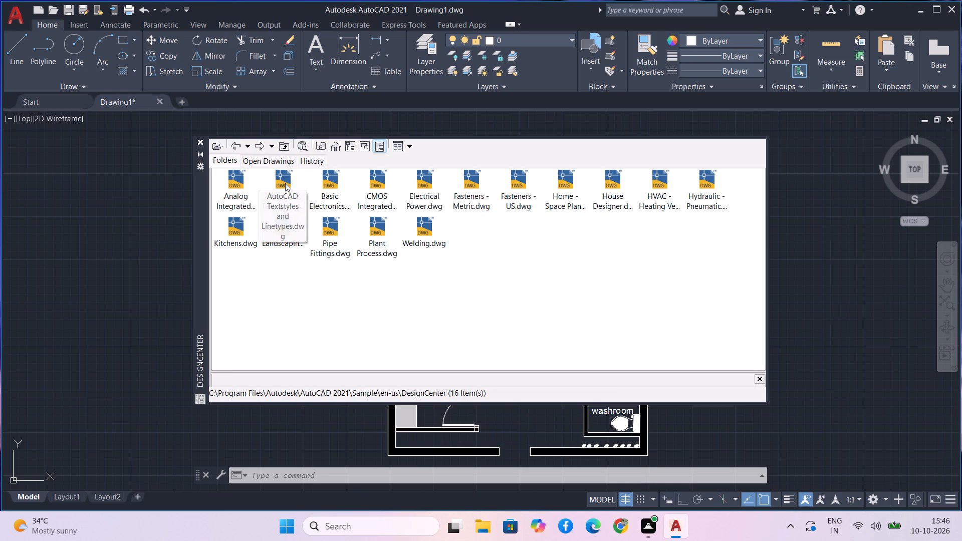
{"action": "double_click", "coordinate": [285, 183]}
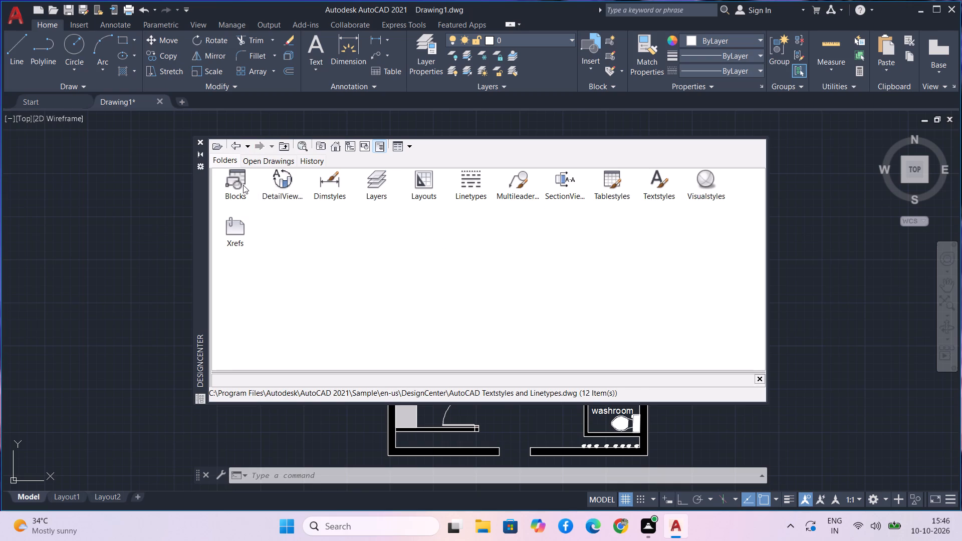
{"action": "double_click", "coordinate": [243, 185]}
{"action": "scroll", "coordinate": [266, 228], "scroll_direction": "down", "scroll_amount": 3}
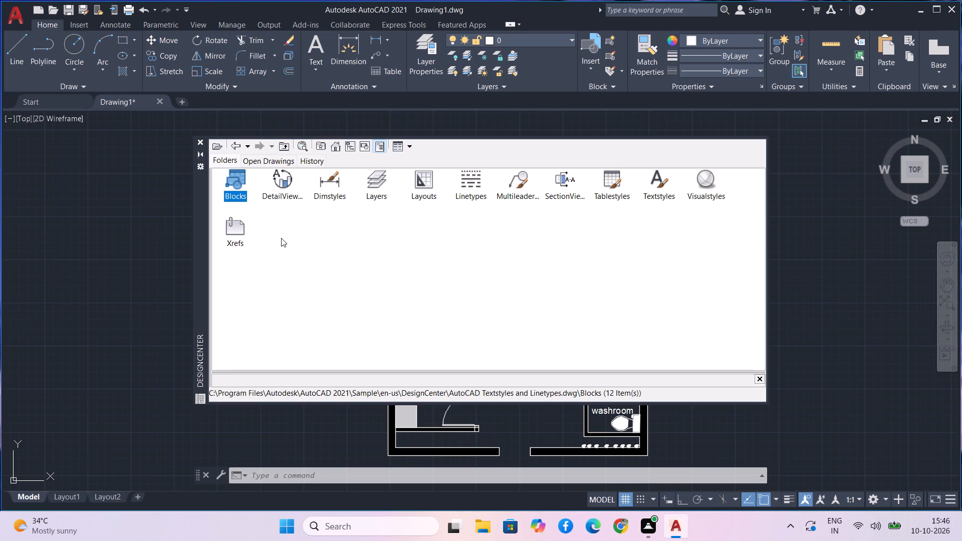
{"action": "scroll", "coordinate": [281, 238], "scroll_direction": "down", "scroll_amount": 13}
{"action": "scroll", "coordinate": [260, 308], "scroll_direction": "down", "scroll_amount": 3}
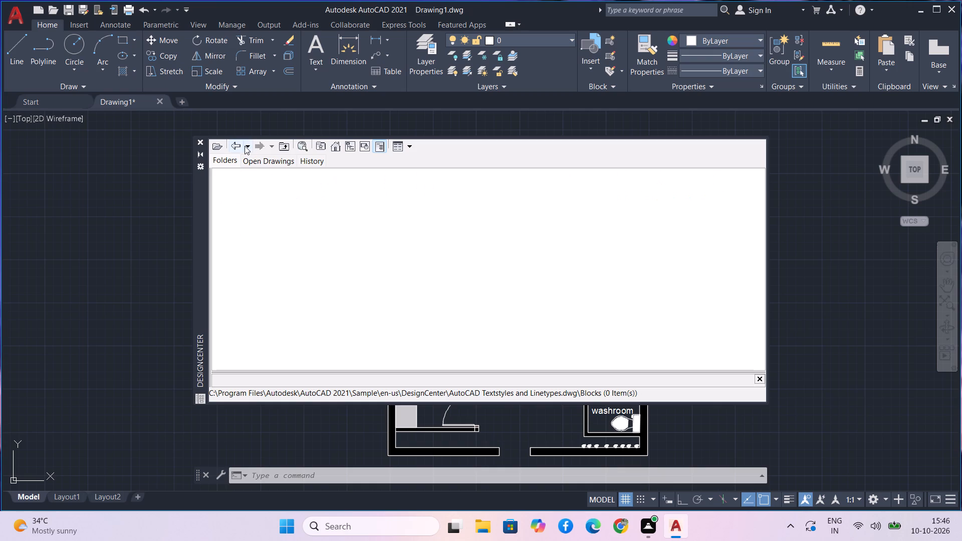
Examine the blocks of Analog Integrated Circuits.dwg, then return to the list of DesignCenter sample drawings.
{"action": "left_click", "coordinate": [234, 143]}
{"action": "left_click", "coordinate": [234, 143]}
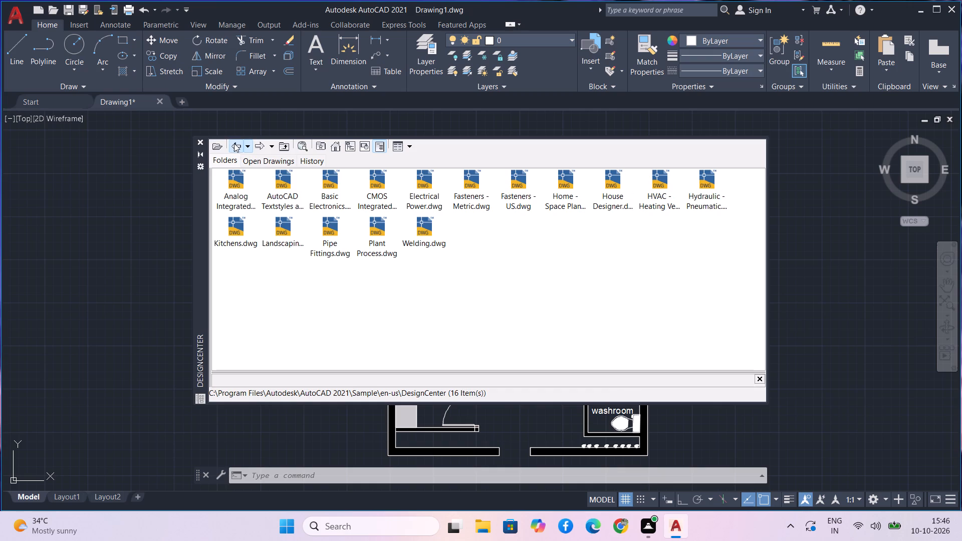
{"action": "double_click", "coordinate": [237, 185]}
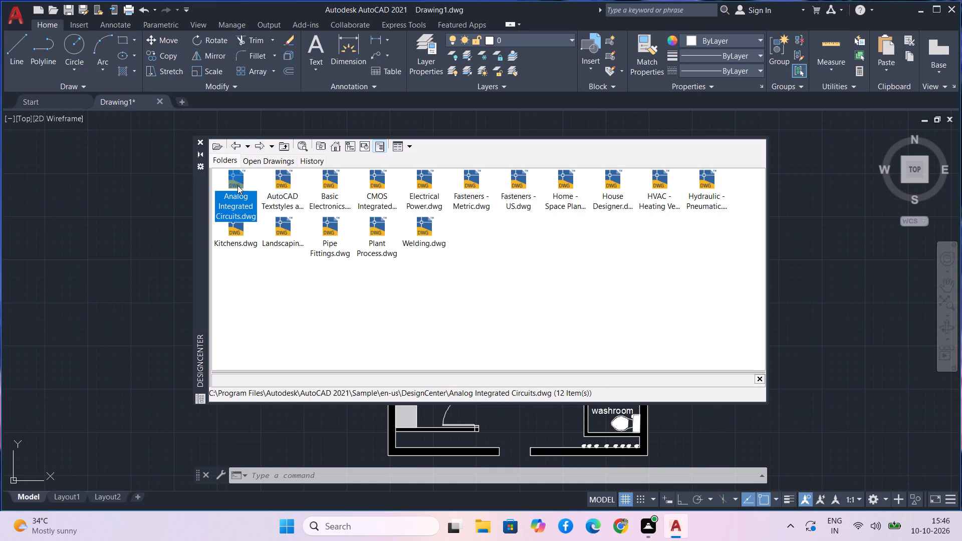
{"action": "double_click", "coordinate": [237, 185]}
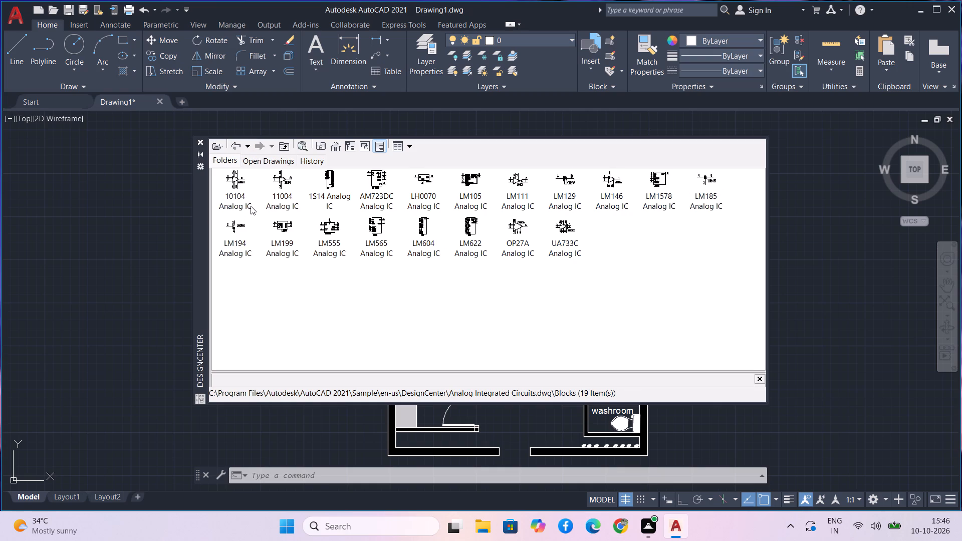
{"action": "double_click", "coordinate": [238, 145]}
{"action": "left_click", "coordinate": [235, 147]}
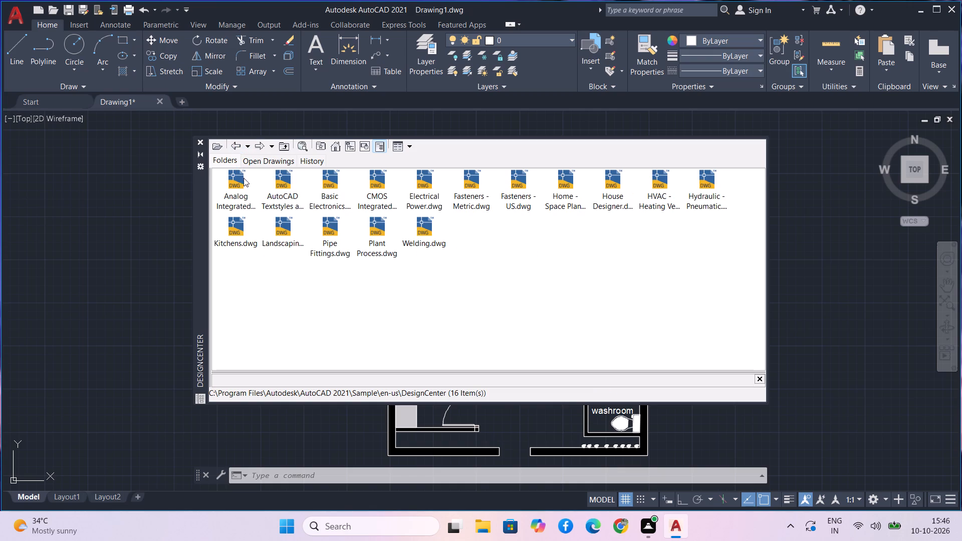
Examine the blocks of CMOS Integrated Circuits.dwg, then return to the list of DesignCenter sample drawings.
{"action": "double_click", "coordinate": [379, 181]}
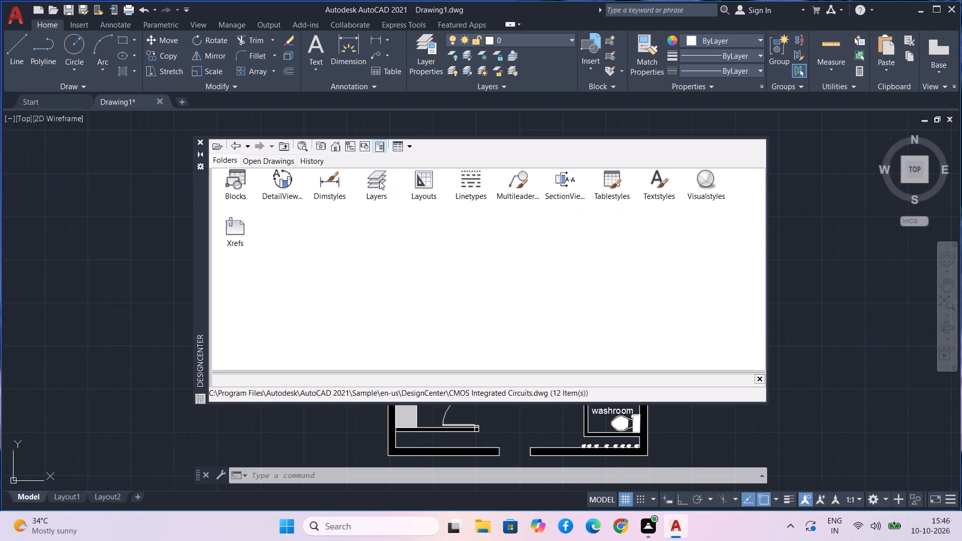
{"action": "double_click", "coordinate": [234, 183]}
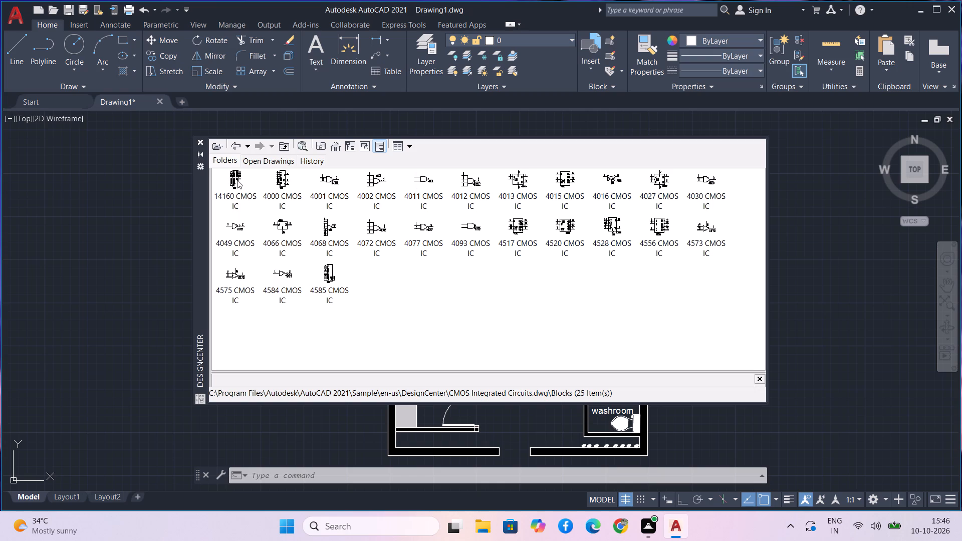
{"action": "double_click", "coordinate": [235, 148]}
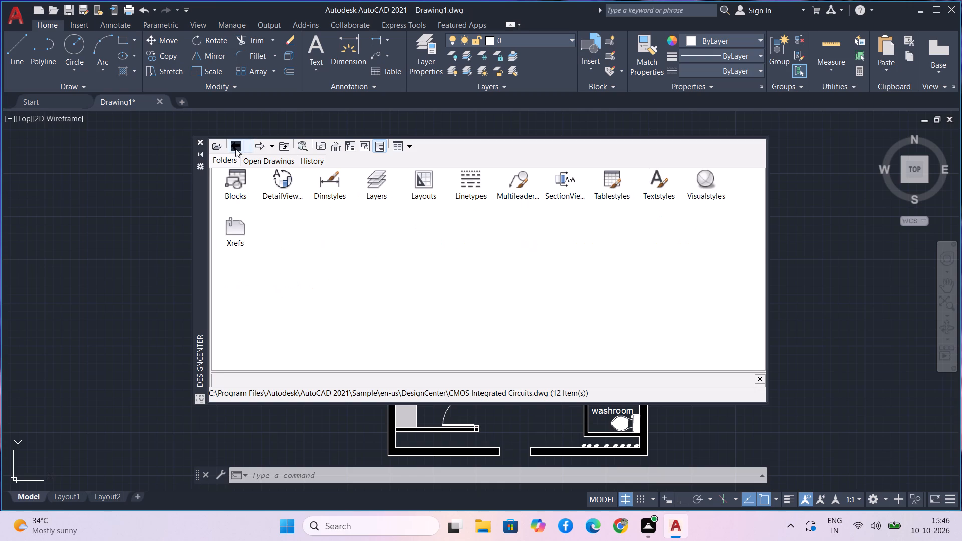
{"action": "left_click", "coordinate": [235, 148]}
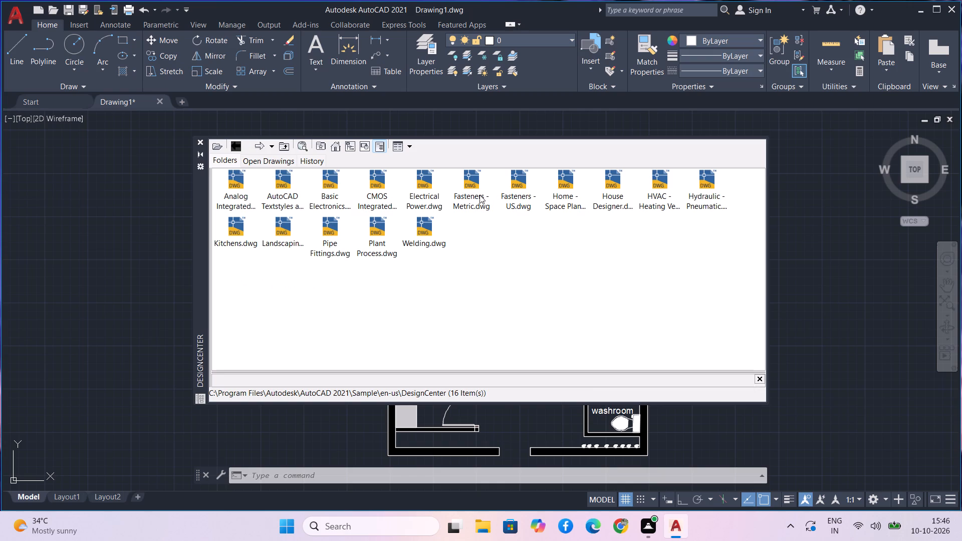
Examine the blocks of the Fasteners - Metric.dwg sample drawing, then close DesignCenter.
{"action": "left_click", "coordinate": [466, 178]}
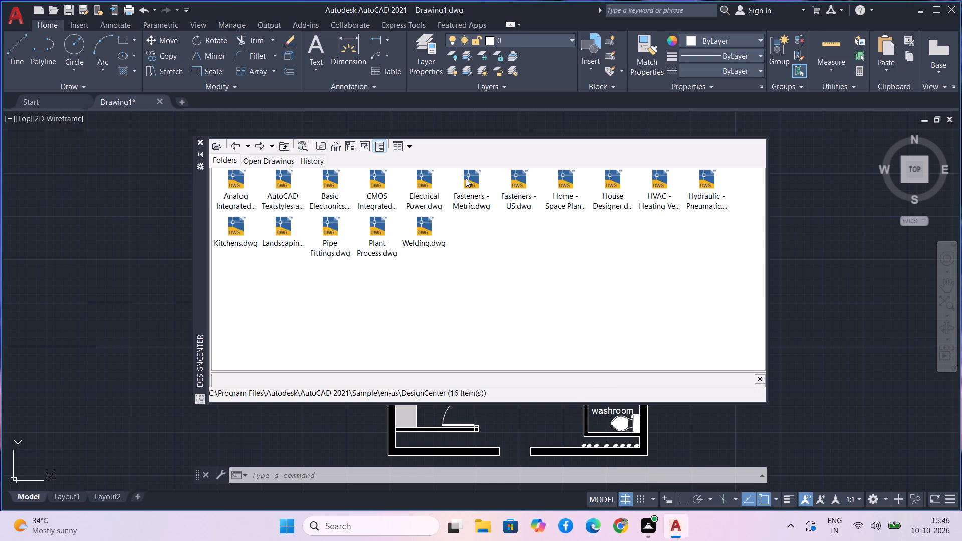
{"action": "left_click", "coordinate": [466, 178]}
{"action": "double_click", "coordinate": [233, 187]}
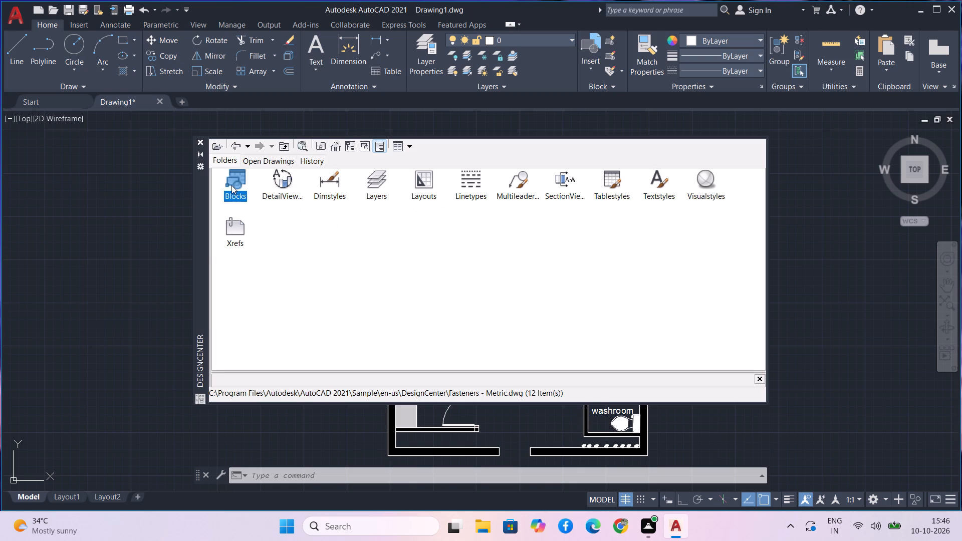
{"action": "double_click", "coordinate": [237, 179]}
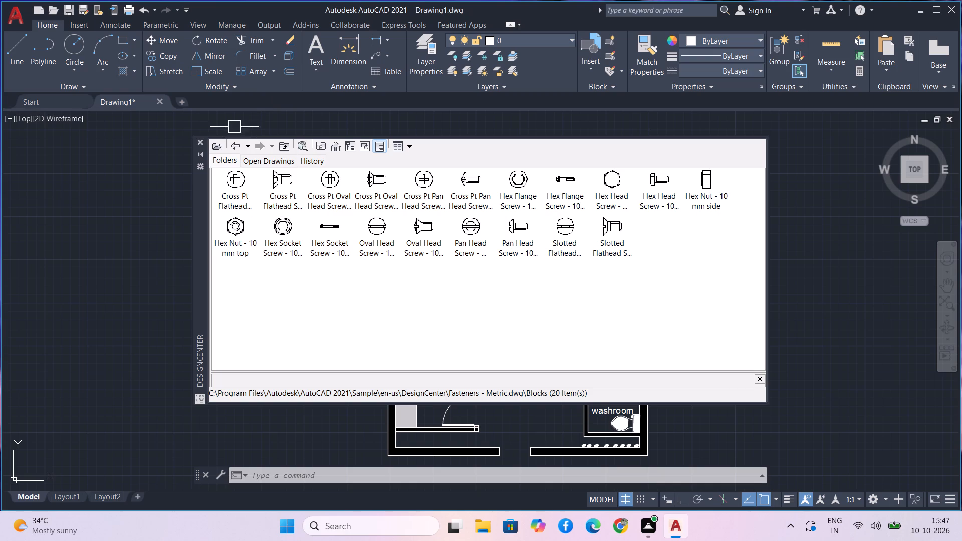
{"action": "left_click", "coordinate": [199, 141]}
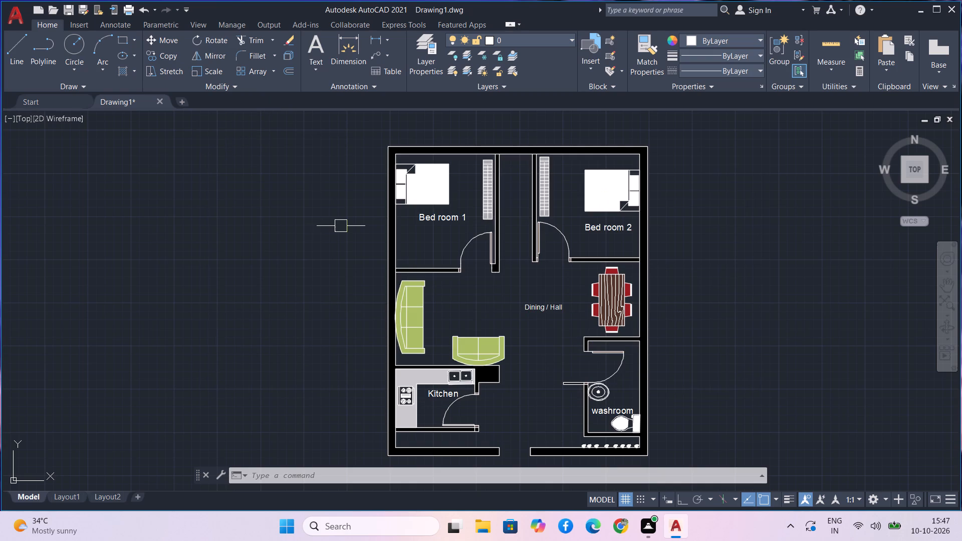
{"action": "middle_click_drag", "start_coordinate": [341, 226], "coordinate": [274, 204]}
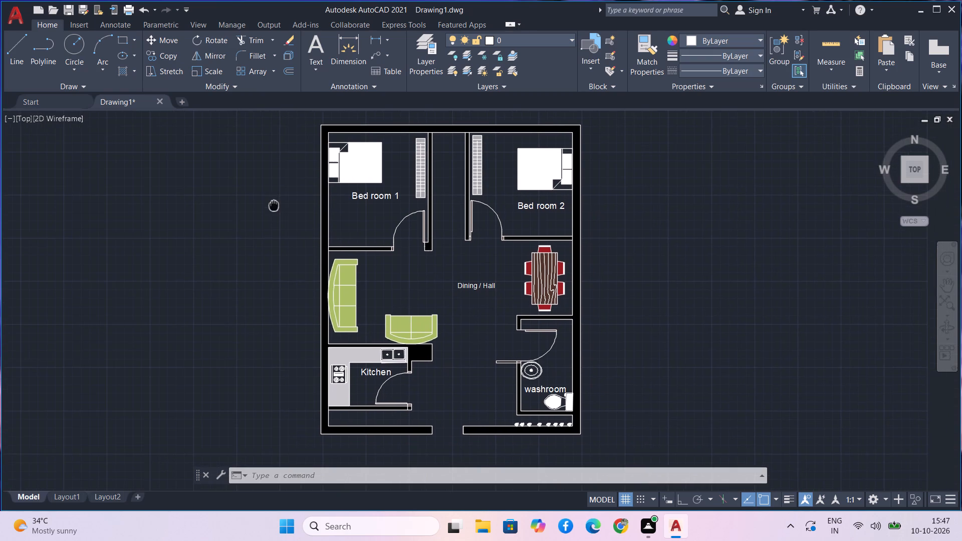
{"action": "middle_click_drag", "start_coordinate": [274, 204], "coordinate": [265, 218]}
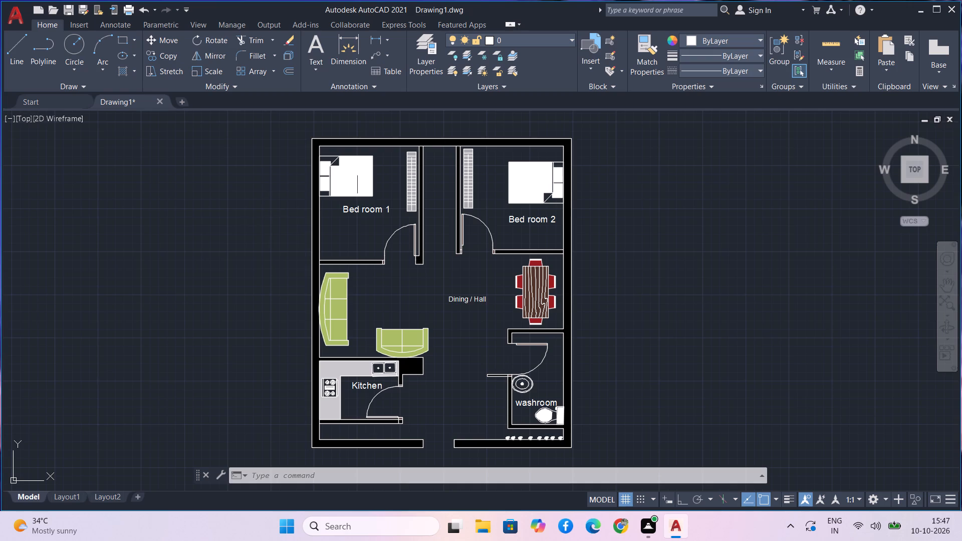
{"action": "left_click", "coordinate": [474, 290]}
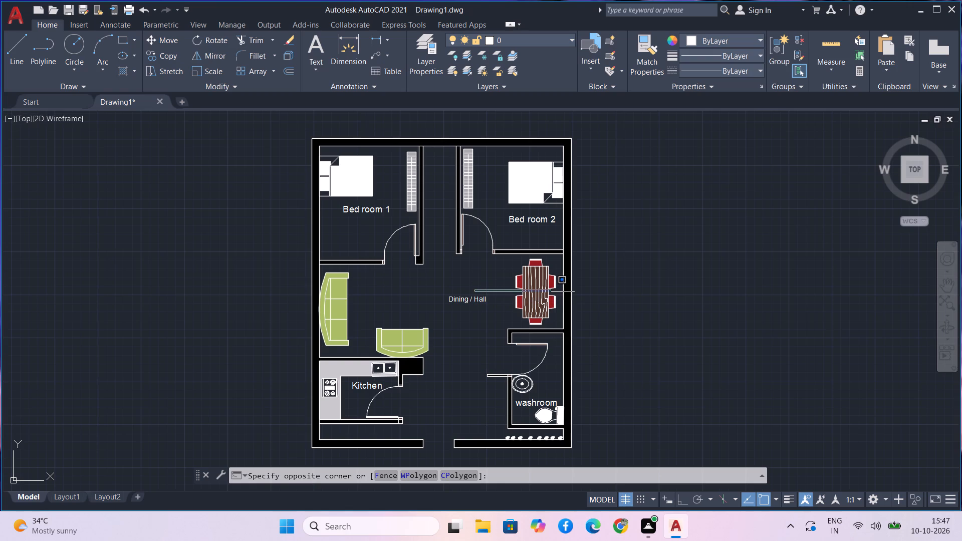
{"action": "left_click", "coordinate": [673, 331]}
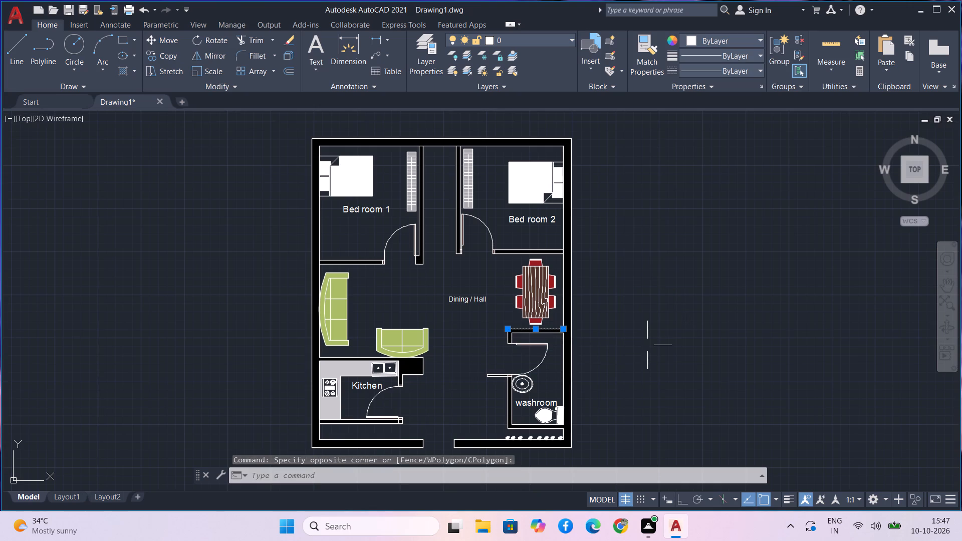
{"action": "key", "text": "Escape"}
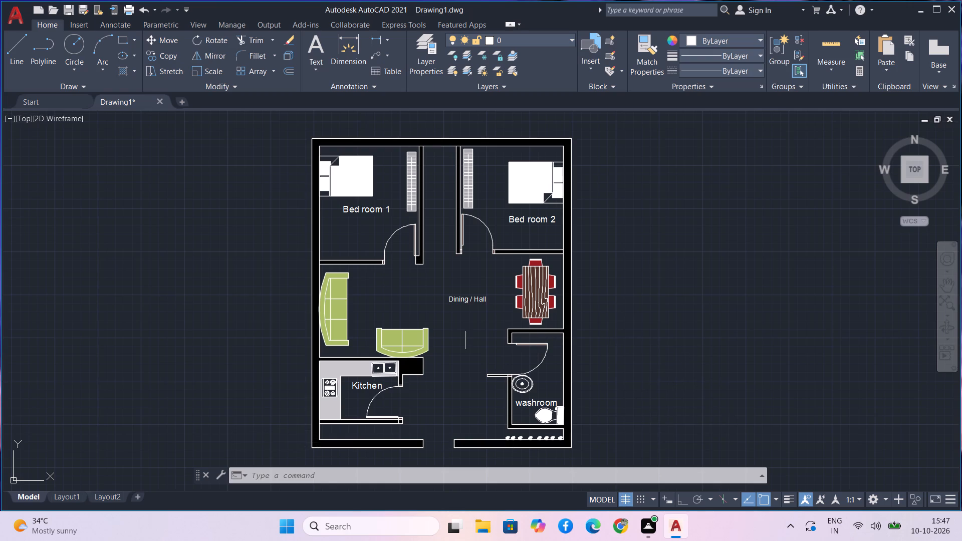
Start a solid hatch and look through the DIC COLOR GUIDE(R) colour book for another hatch colour.
{"action": "type", "text": "h"}
{"action": "key", "text": "space"}
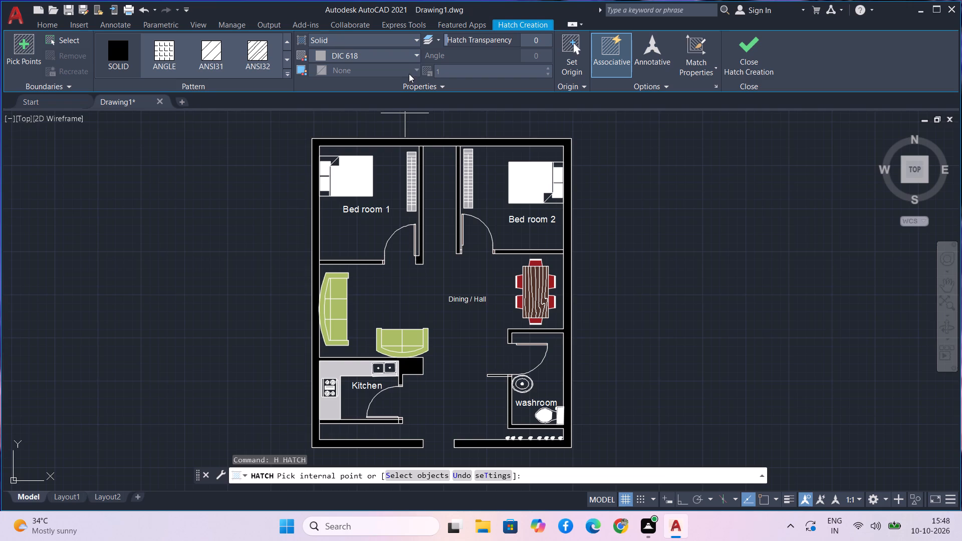
{"action": "left_click", "coordinate": [414, 51]}
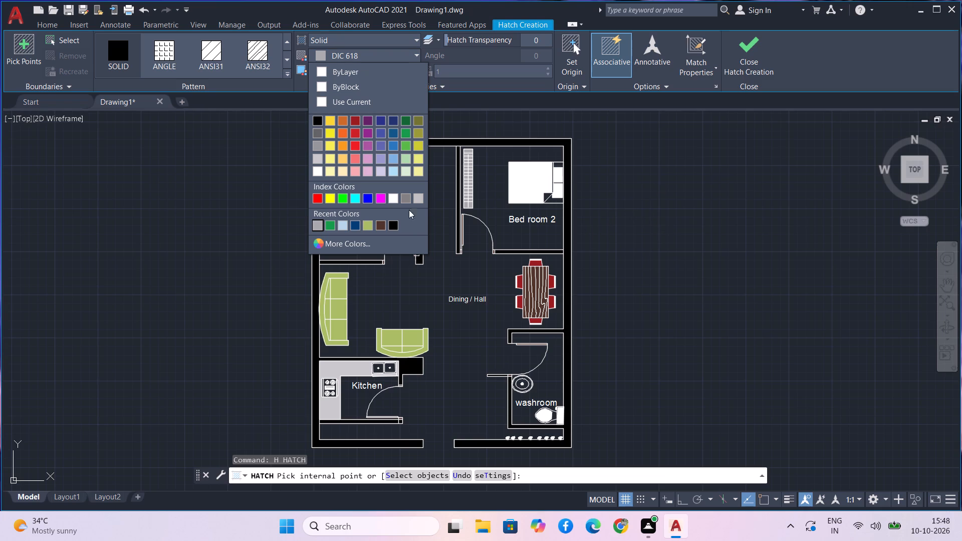
{"action": "left_click", "coordinate": [360, 245]}
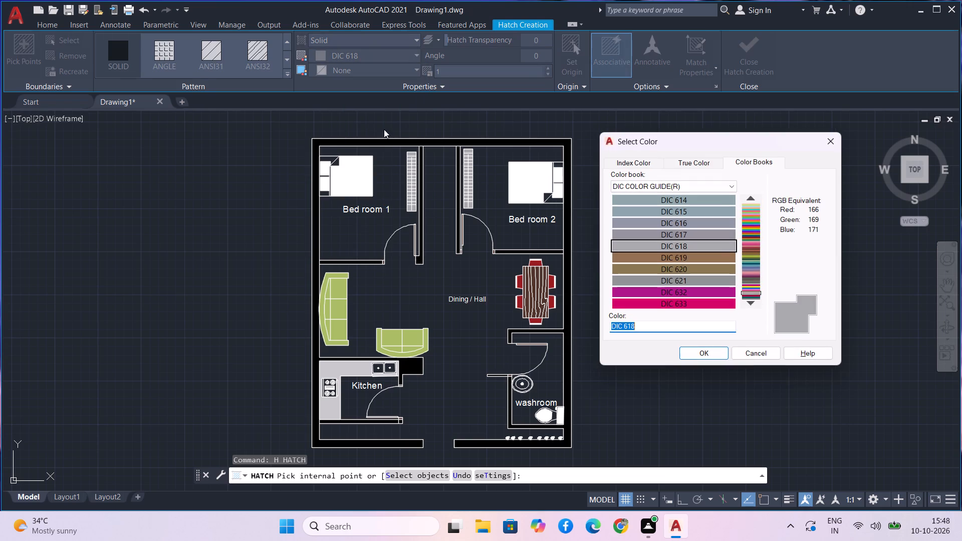
{"action": "scroll", "coordinate": [709, 241], "scroll_direction": "down", "scroll_amount": 2}
{"action": "left_click", "coordinate": [747, 304]}
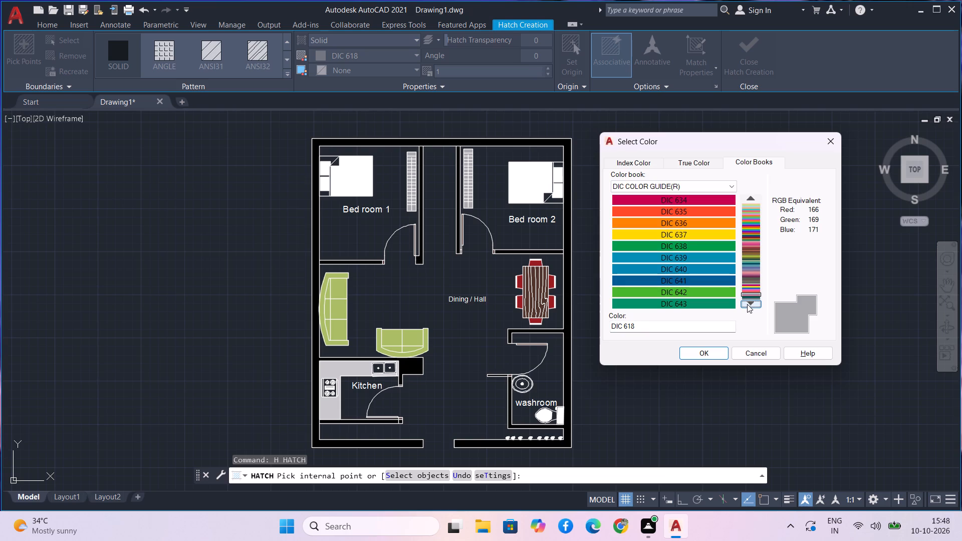
{"action": "left_click", "coordinate": [747, 304]}
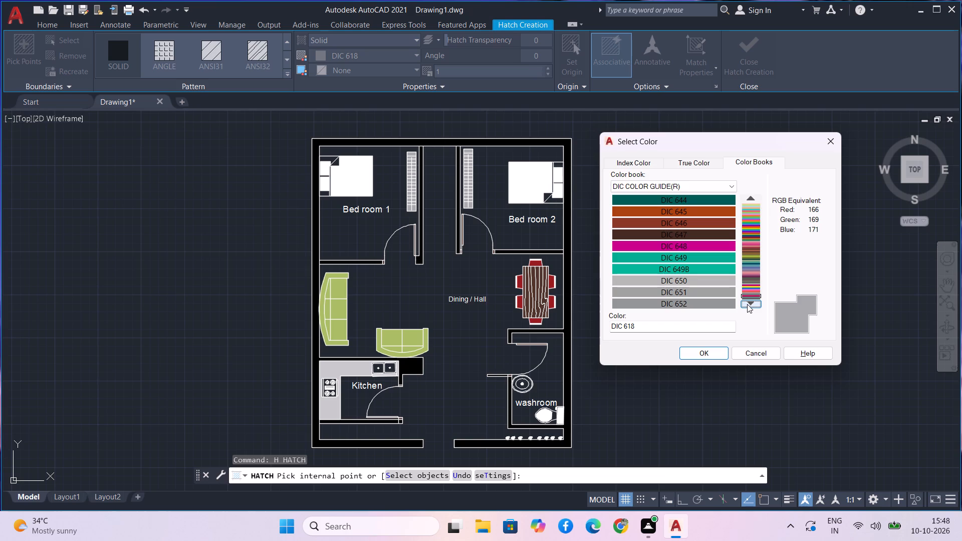
{"action": "left_click", "coordinate": [747, 304]}
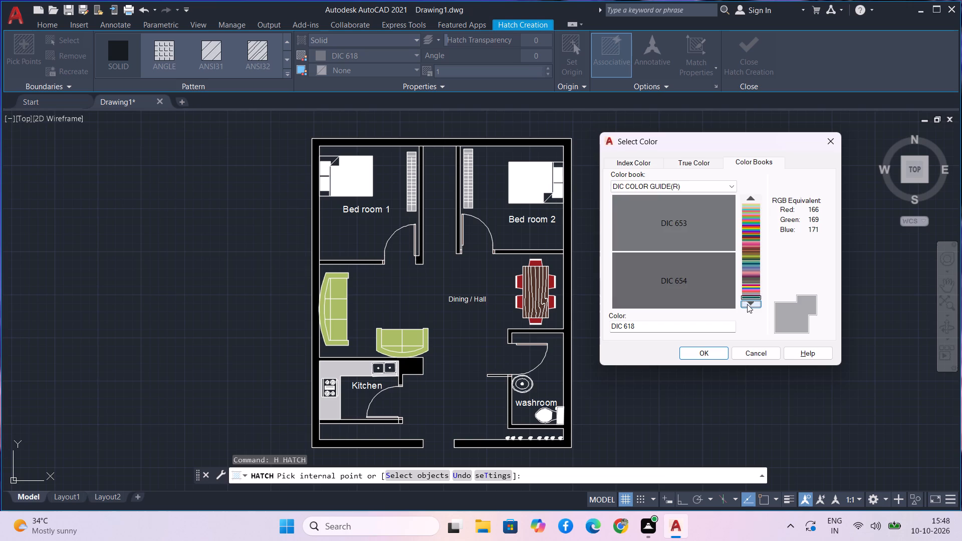
{"action": "left_click", "coordinate": [750, 201]}
{"action": "left_click", "coordinate": [750, 201]}
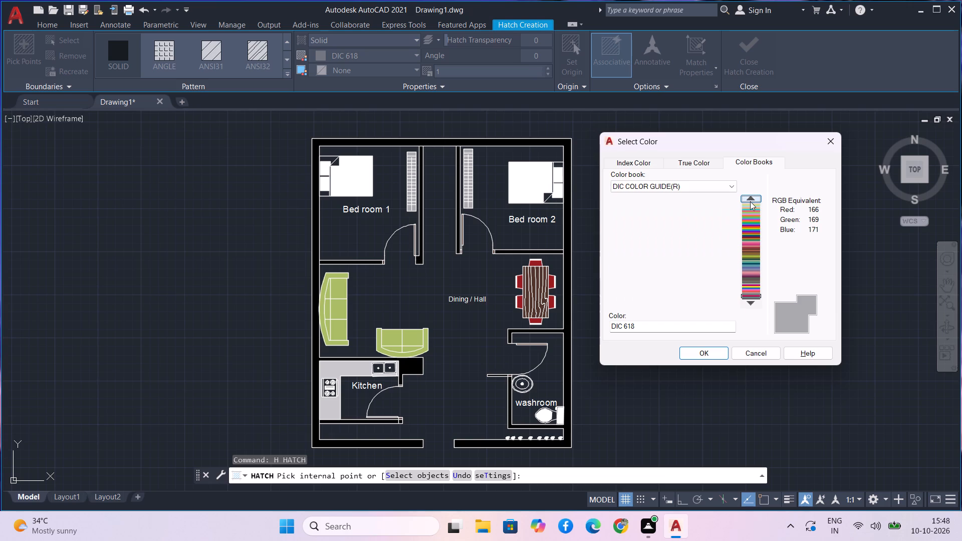
{"action": "left_click", "coordinate": [750, 201]}
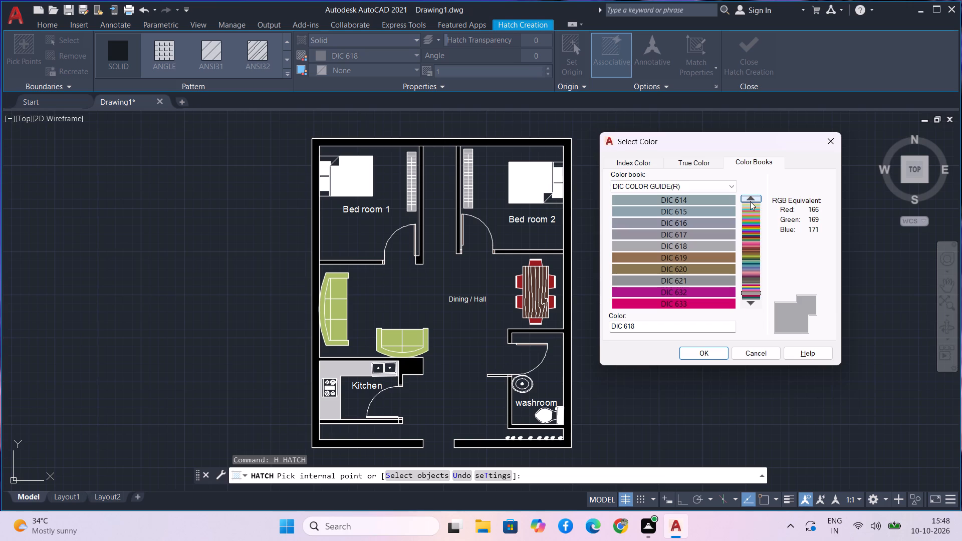
{"action": "left_click", "coordinate": [751, 200]}
{"action": "left_click", "coordinate": [752, 199]}
{"action": "left_click", "coordinate": [752, 199]}
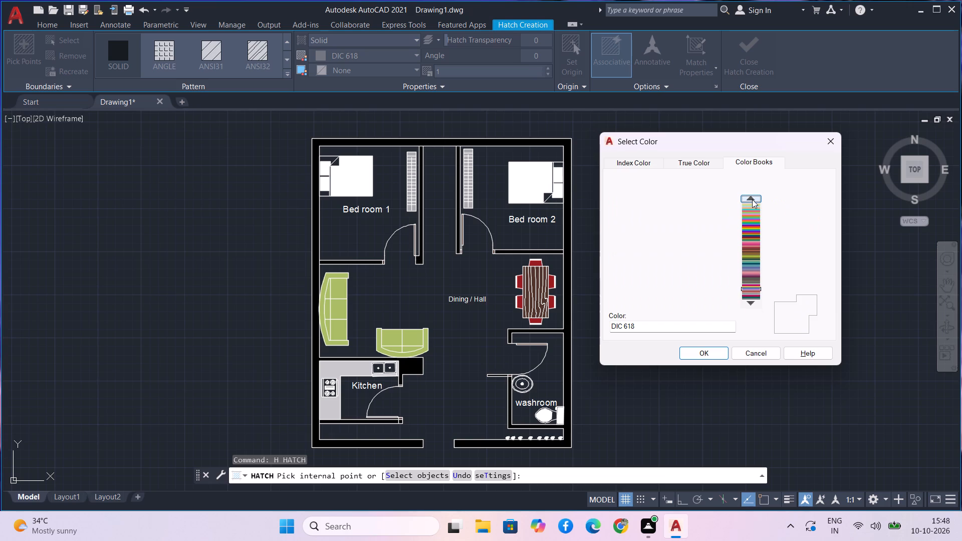
{"action": "left_click", "coordinate": [752, 199]}
{"action": "left_click", "coordinate": [752, 197]}
{"action": "left_click", "coordinate": [752, 197]}
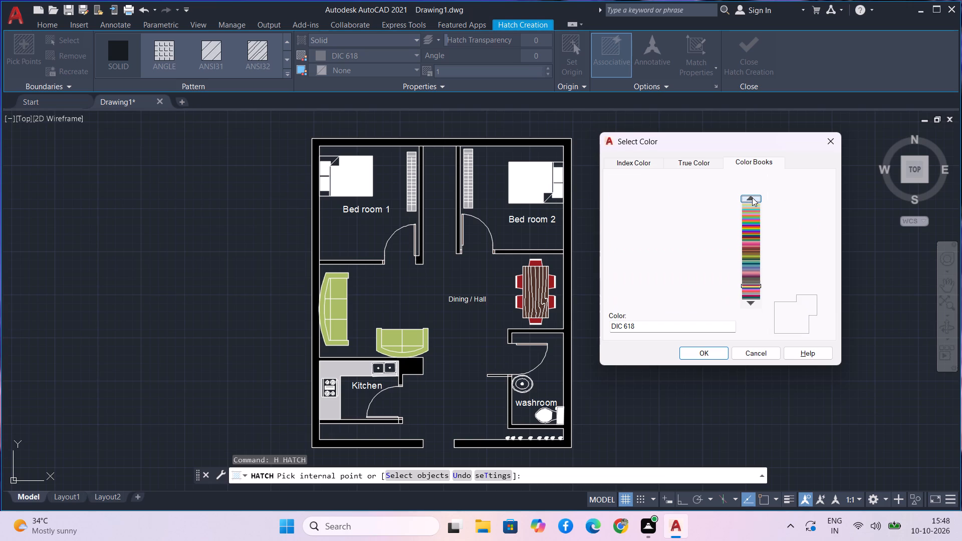
{"action": "left_click", "coordinate": [752, 197]}
{"action": "left_click", "coordinate": [752, 197]}
{"action": "left_click", "coordinate": [752, 197]}
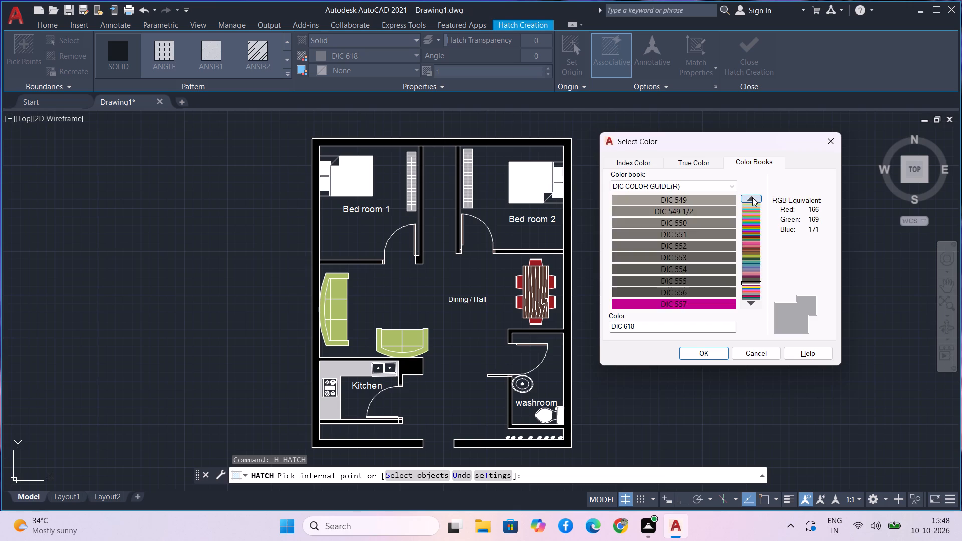
{"action": "left_click", "coordinate": [752, 197]}
{"action": "left_click", "coordinate": [752, 197]}
{"action": "double_click", "coordinate": [752, 197]}
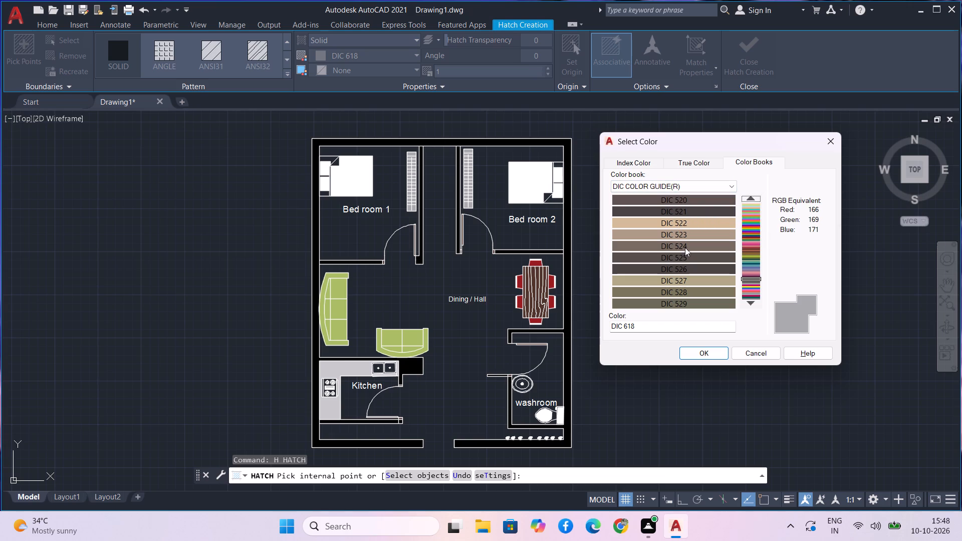
{"action": "left_click", "coordinate": [753, 198]}
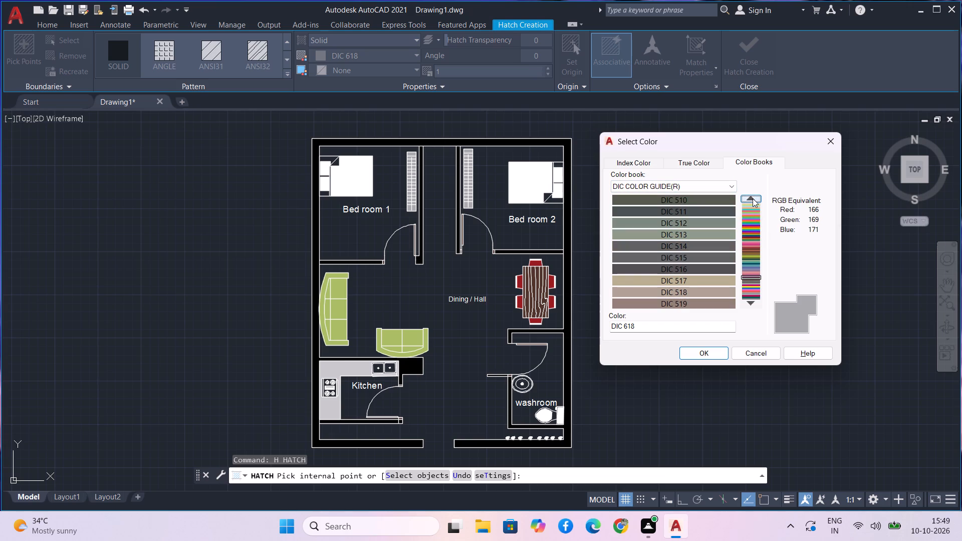
{"action": "left_click", "coordinate": [753, 198]}
{"action": "left_click", "coordinate": [753, 198]}
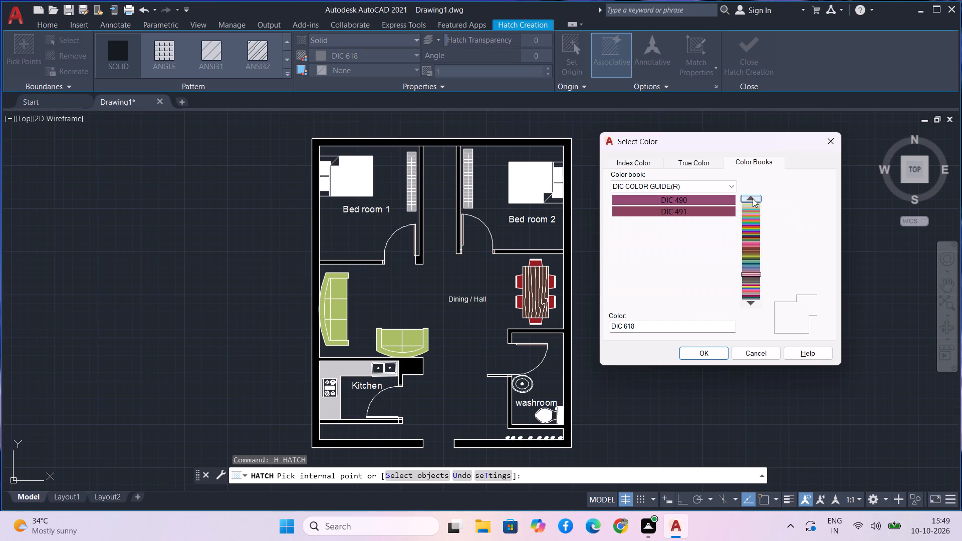
{"action": "left_click", "coordinate": [753, 198]}
{"action": "left_click", "coordinate": [753, 198]}
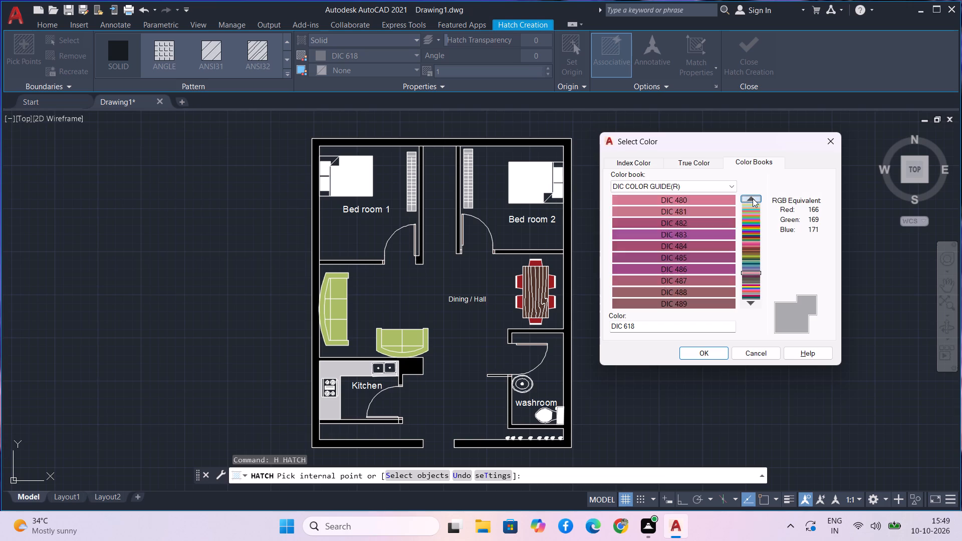
{"action": "left_click", "coordinate": [753, 198]}
{"action": "left_click", "coordinate": [753, 198]}
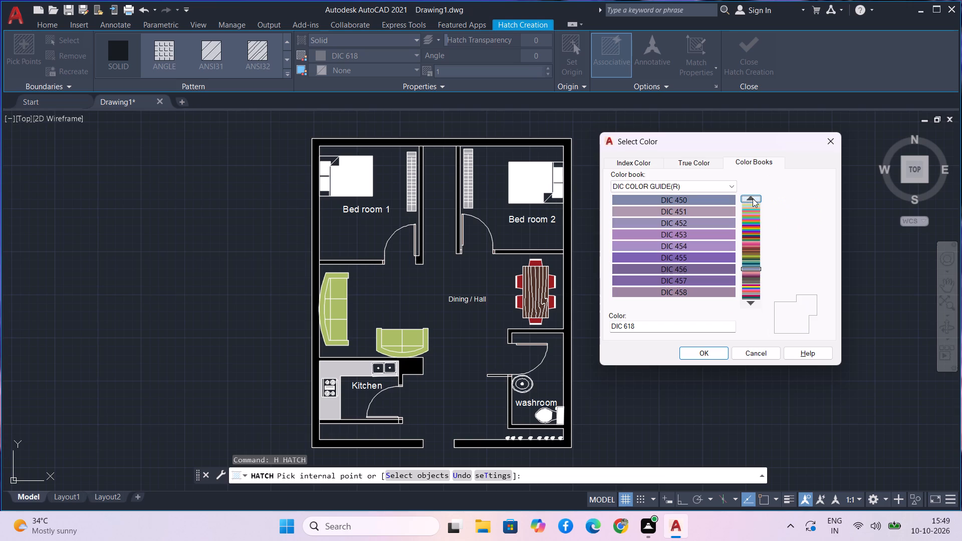
{"action": "left_click", "coordinate": [753, 198]}
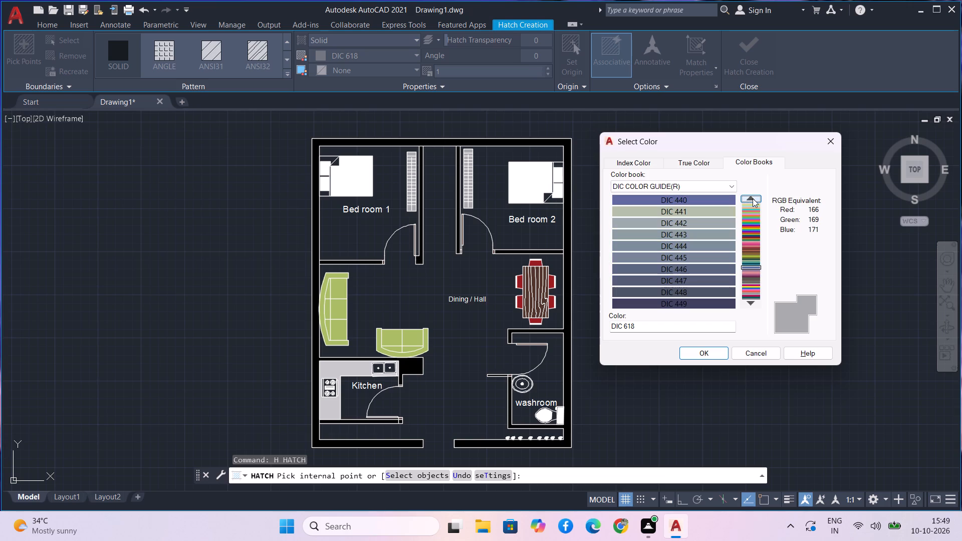
{"action": "left_click", "coordinate": [753, 198]}
{"action": "left_click", "coordinate": [753, 198]}
{"action": "left_click", "coordinate": [753, 198]}
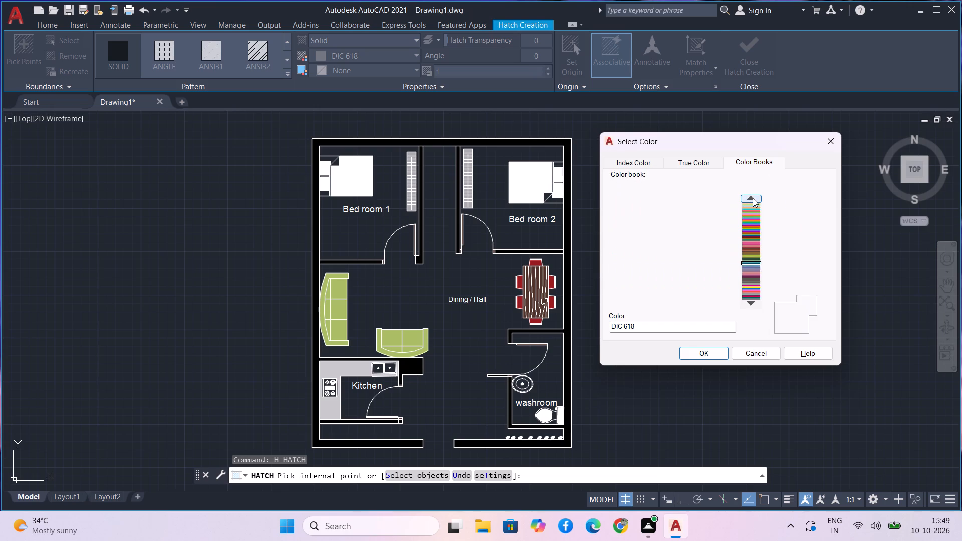
{"action": "left_click", "coordinate": [753, 198]}
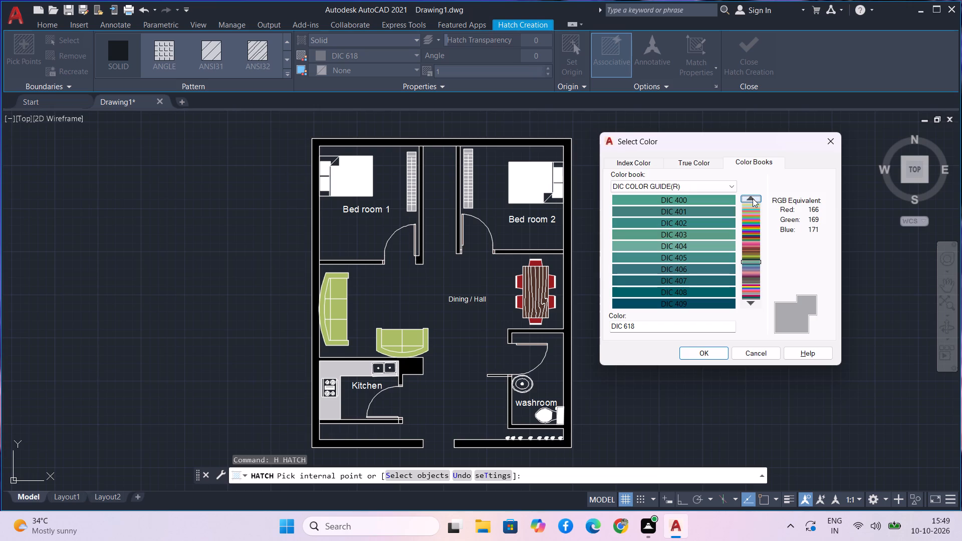
{"action": "left_click", "coordinate": [753, 198]}
{"action": "left_click", "coordinate": [753, 198]}
{"action": "left_click", "coordinate": [753, 198]}
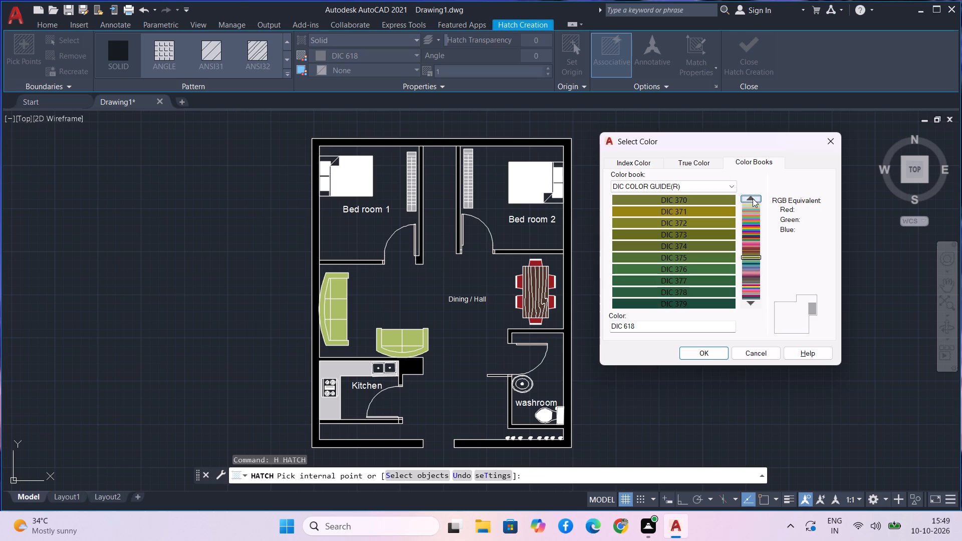
{"action": "left_click", "coordinate": [753, 198]}
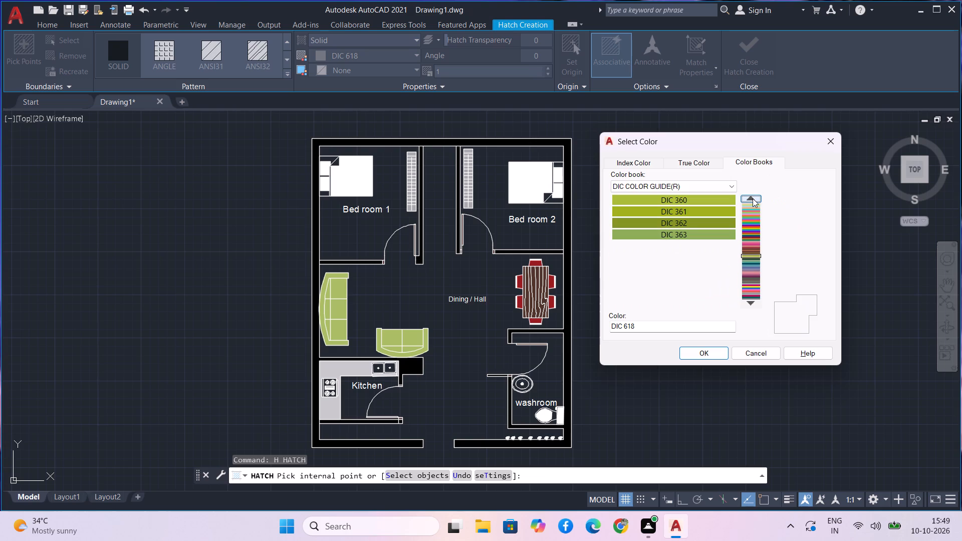
Look back through the DIC COLOR GUIDE(R) shades for a hatch colour, from the DIC 360 range to DIC 1.
{"action": "left_click", "coordinate": [753, 198]}
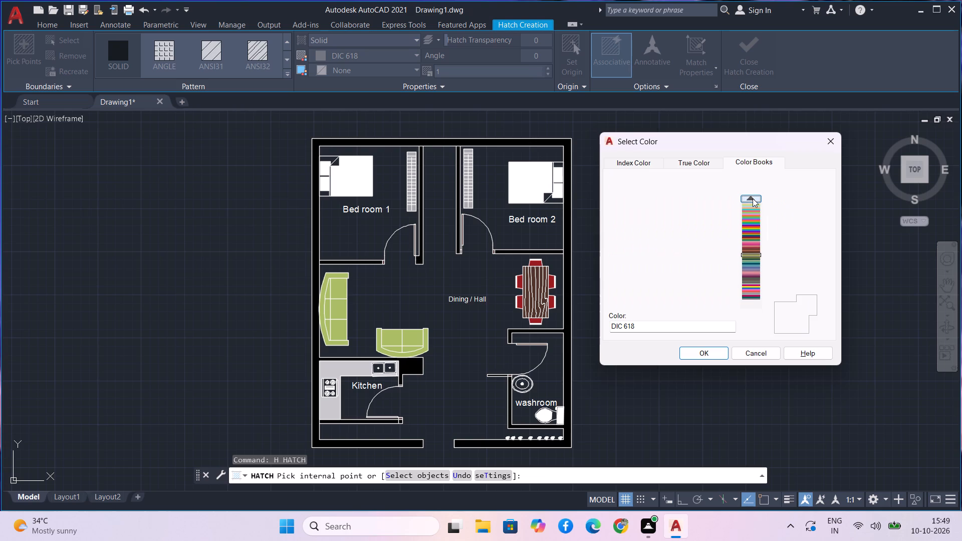
{"action": "left_click", "coordinate": [753, 198]}
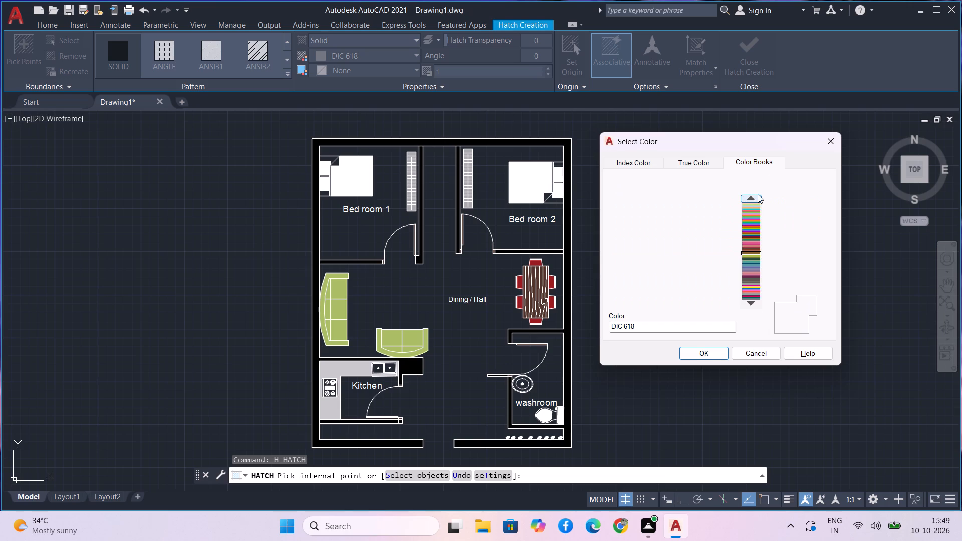
{"action": "left_click", "coordinate": [752, 198]}
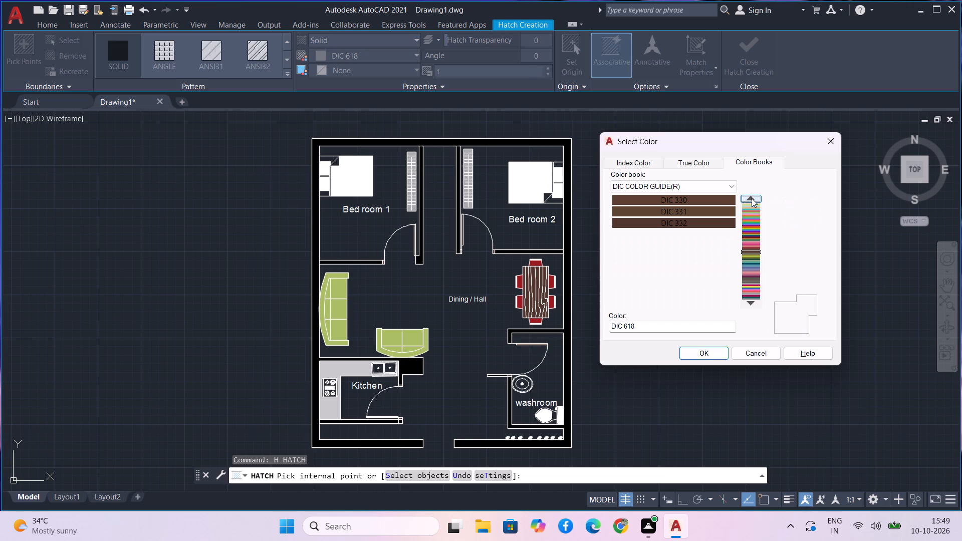
{"action": "left_click", "coordinate": [752, 198]}
{"action": "left_click", "coordinate": [752, 198]}
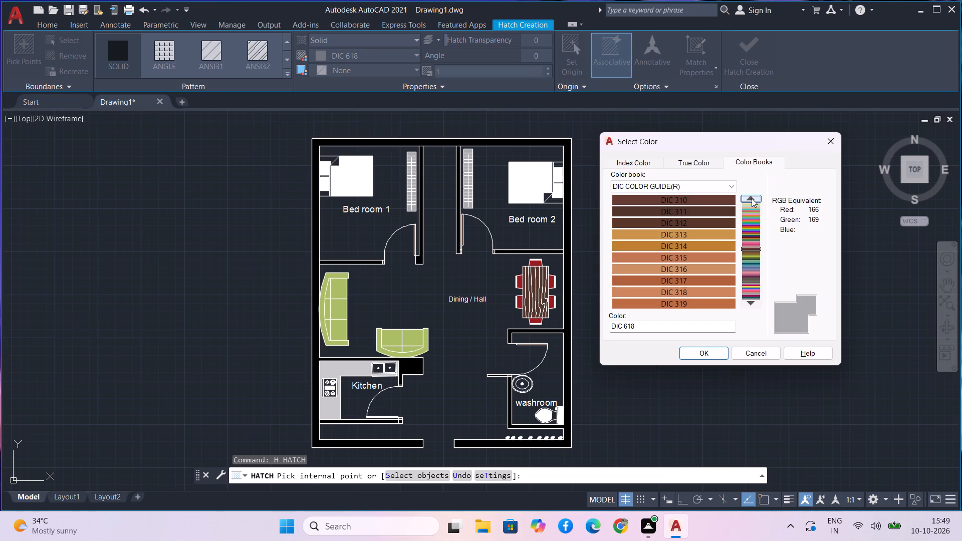
{"action": "left_click", "coordinate": [752, 198]}
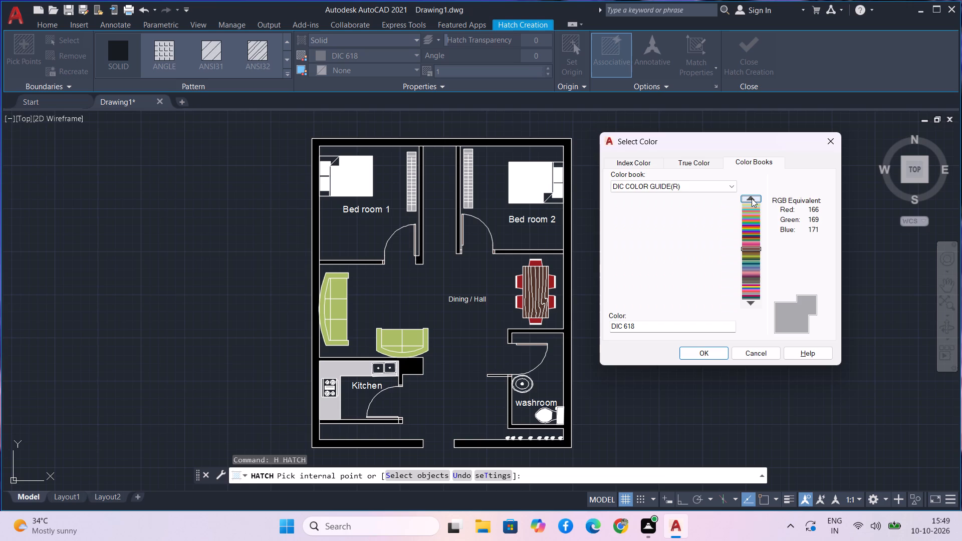
{"action": "left_click", "coordinate": [752, 198]}
{"action": "left_click", "coordinate": [752, 198]}
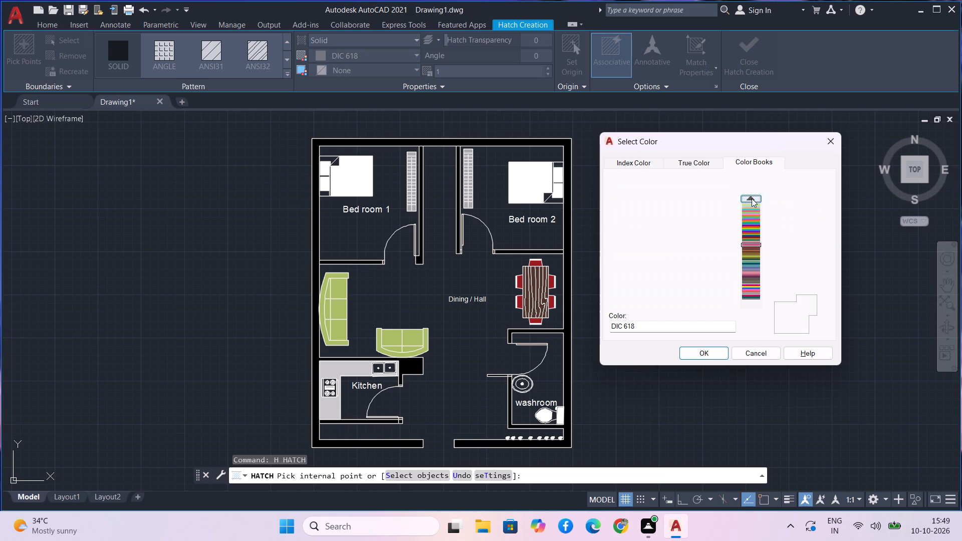
{"action": "left_click", "coordinate": [752, 198]}
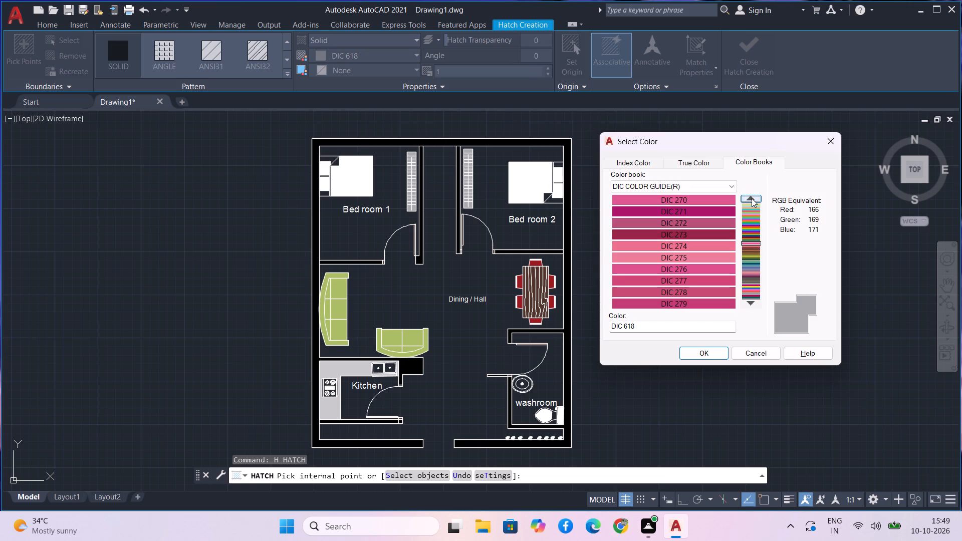
{"action": "left_click", "coordinate": [752, 198]}
{"action": "left_click", "coordinate": [752, 198]}
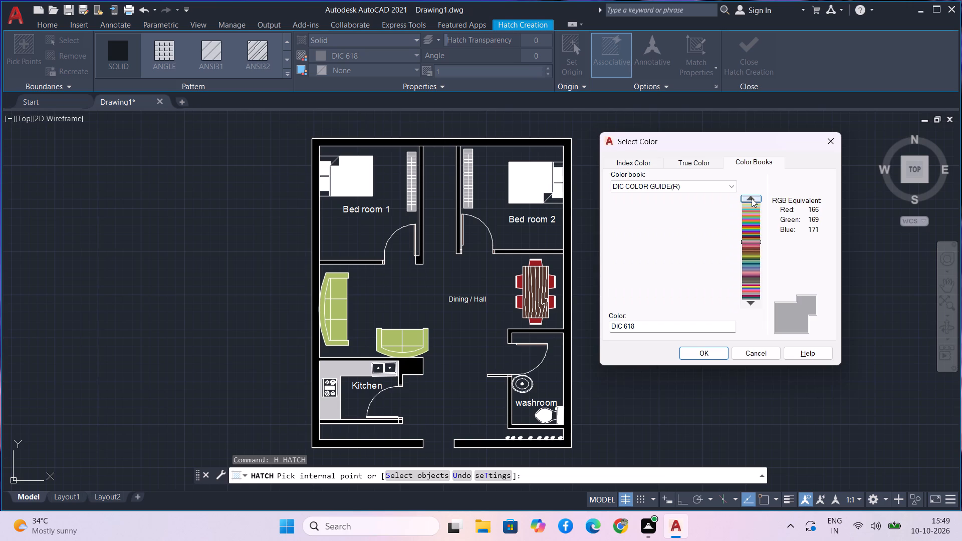
{"action": "left_click", "coordinate": [752, 198]}
{"action": "left_click", "coordinate": [752, 198]}
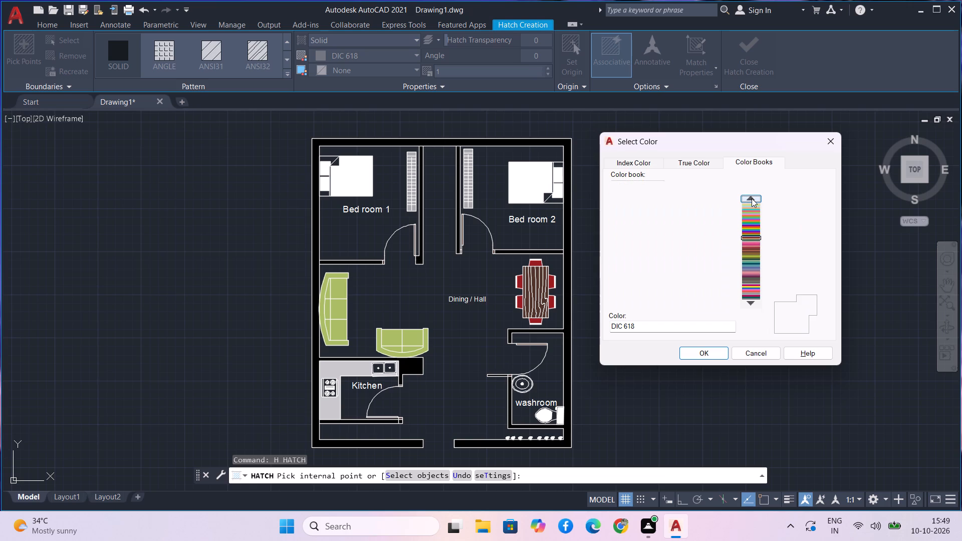
{"action": "left_click", "coordinate": [752, 198]}
{"action": "left_click", "coordinate": [752, 198]}
{"action": "left_click", "coordinate": [752, 198]}
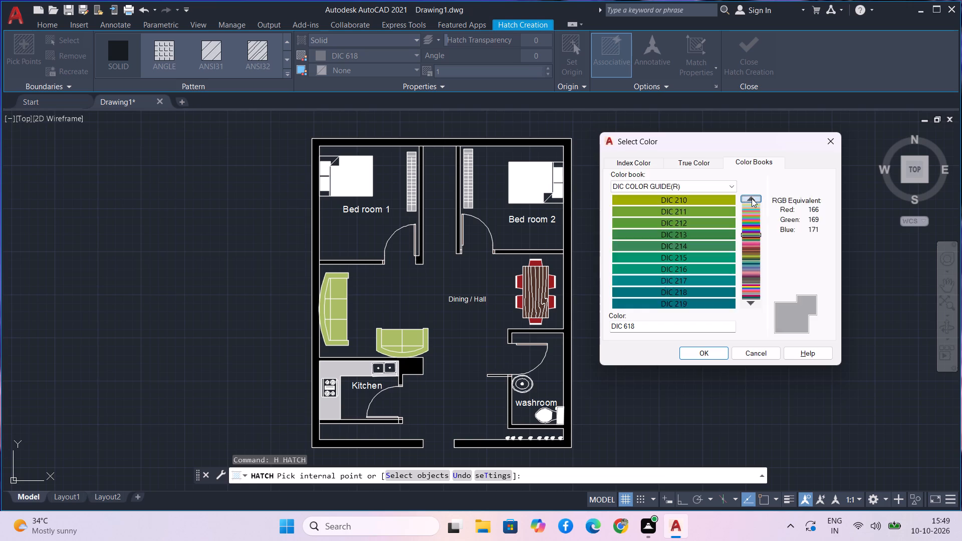
{"action": "left_click", "coordinate": [752, 198]}
{"action": "left_click", "coordinate": [752, 198]}
{"action": "left_click", "coordinate": [752, 198]}
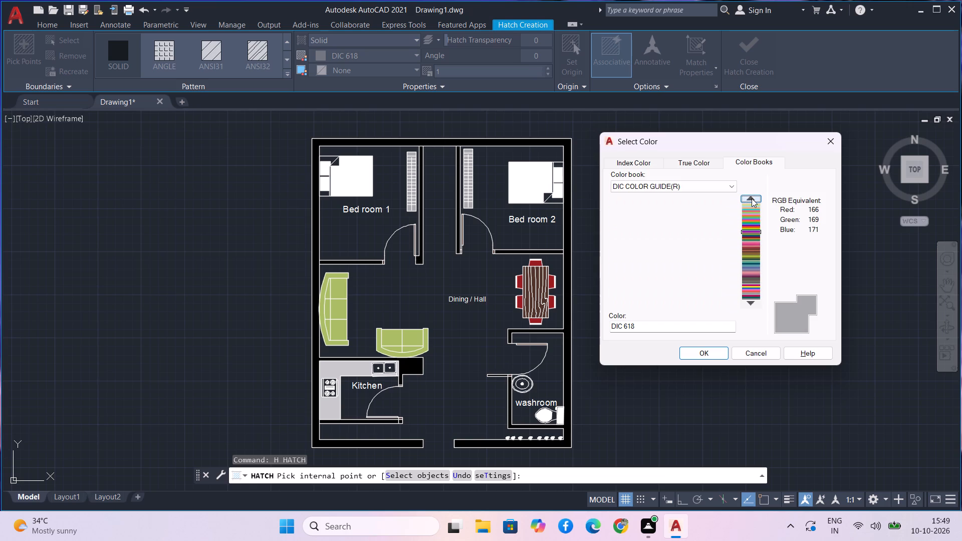
{"action": "left_click", "coordinate": [750, 200]}
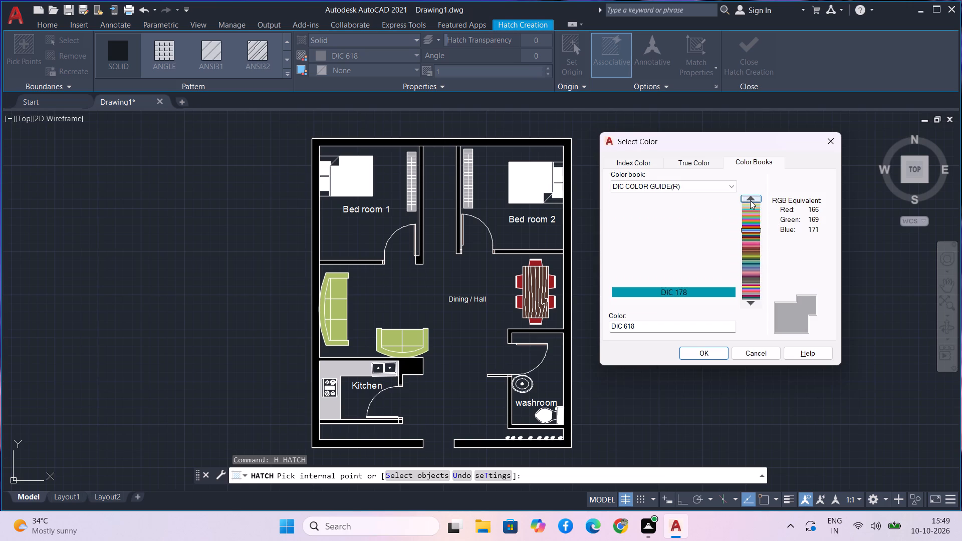
{"action": "left_click", "coordinate": [750, 200]}
{"action": "left_click", "coordinate": [750, 200]}
{"action": "left_click", "coordinate": [750, 200]}
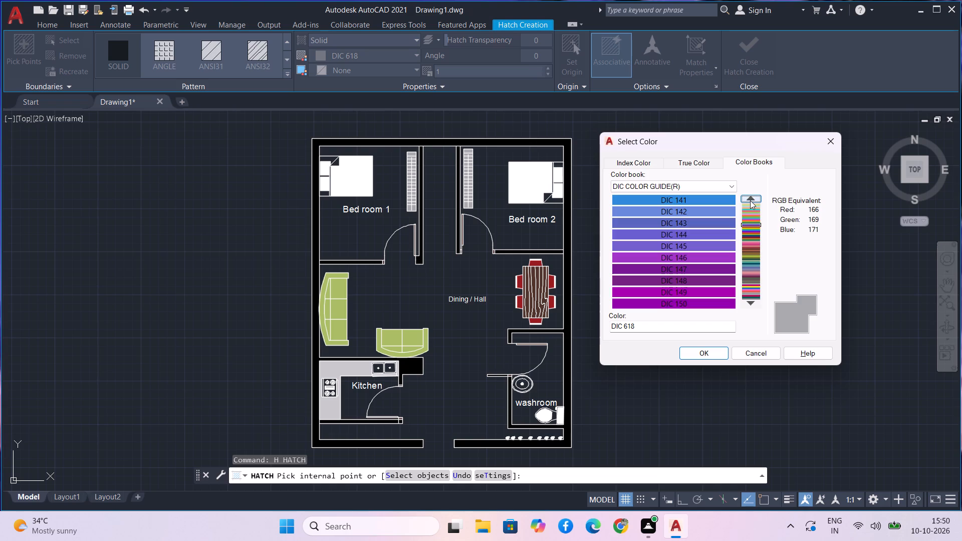
{"action": "left_click", "coordinate": [750, 200]}
{"action": "left_click", "coordinate": [750, 200]}
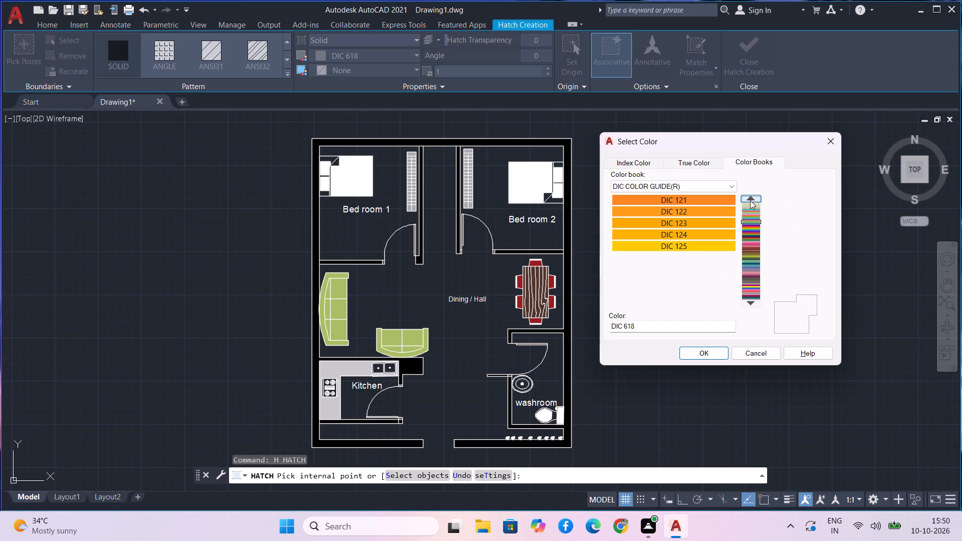
{"action": "left_click", "coordinate": [750, 200]}
{"action": "left_click", "coordinate": [750, 200]}
{"action": "left_click", "coordinate": [750, 200]}
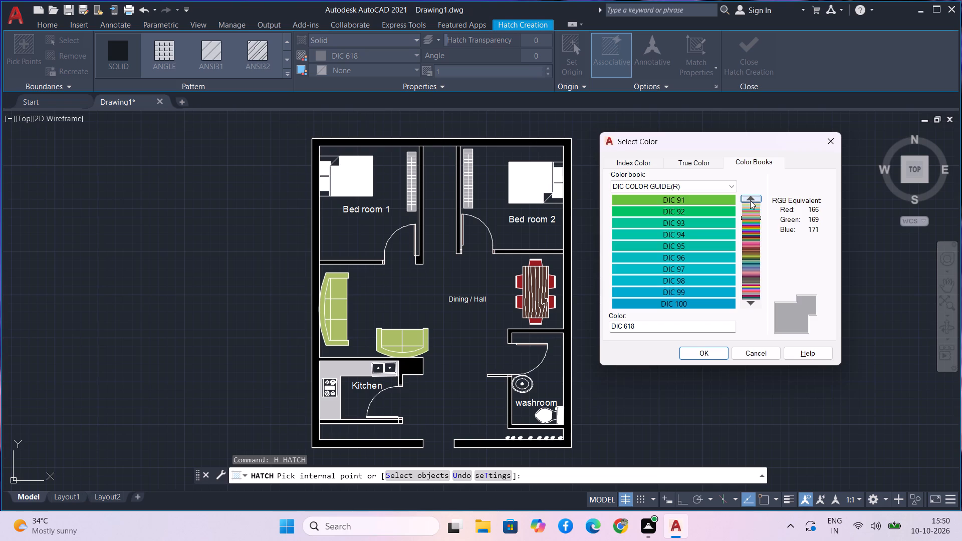
{"action": "left_click", "coordinate": [750, 200]}
{"action": "left_click", "coordinate": [750, 200]}
{"action": "left_click", "coordinate": [750, 200]}
{"action": "double_click", "coordinate": [750, 200]}
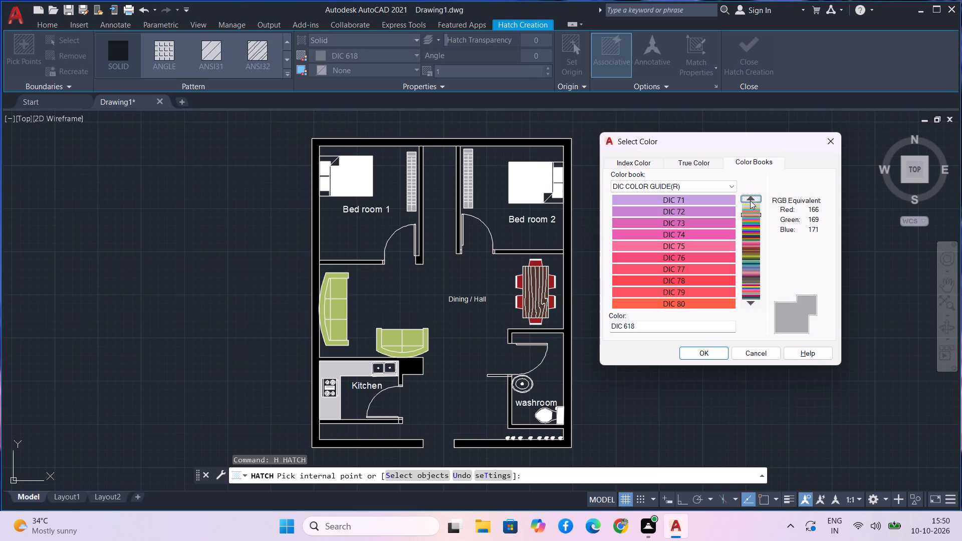
{"action": "left_click", "coordinate": [750, 200]}
{"action": "double_click", "coordinate": [750, 200]}
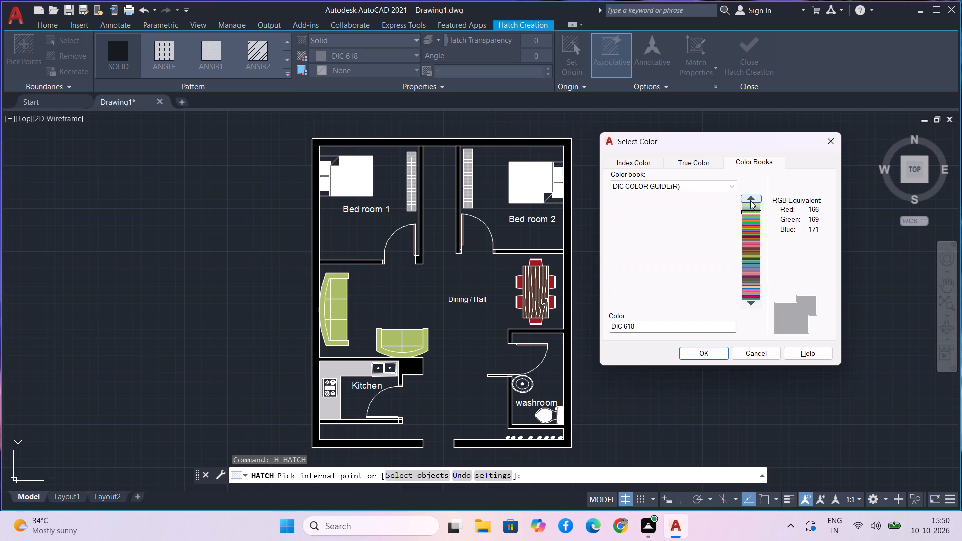
{"action": "left_click", "coordinate": [750, 200]}
{"action": "left_click", "coordinate": [750, 200]}
{"action": "left_click", "coordinate": [750, 200]}
{"action": "left_click", "coordinate": [751, 199]}
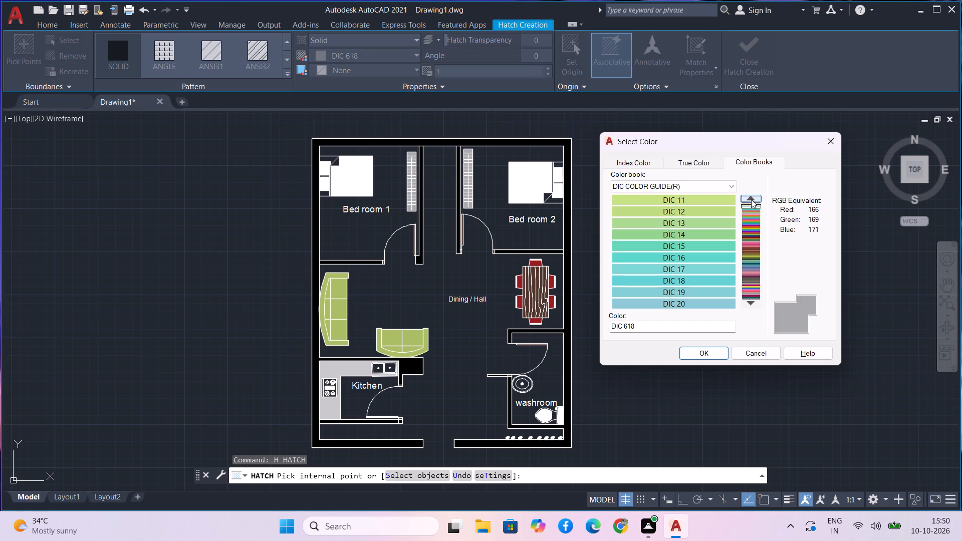
{"action": "left_click", "coordinate": [751, 199]}
{"action": "left_click", "coordinate": [751, 199]}
{"action": "left_click", "coordinate": [751, 199]}
{"action": "left_click", "coordinate": [753, 198]}
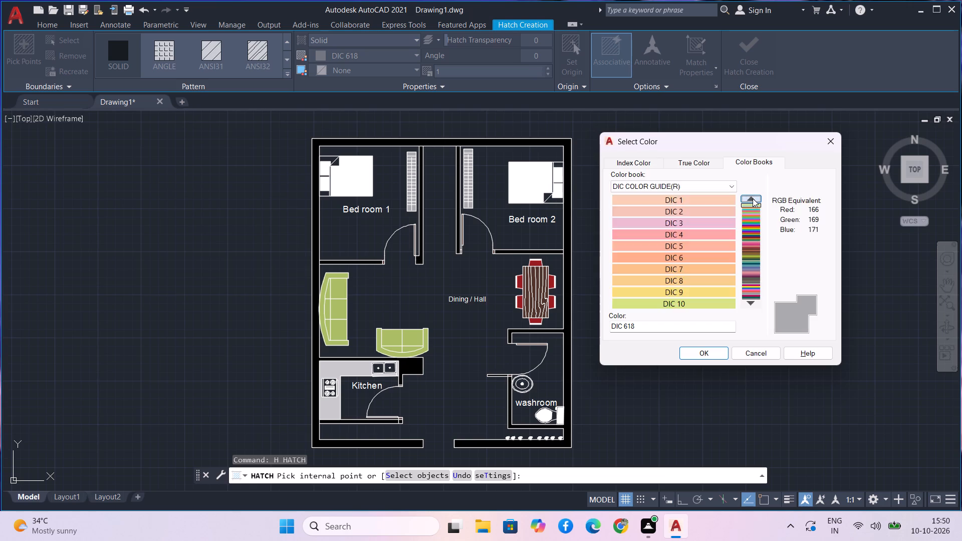
{"action": "left_click", "coordinate": [753, 198]}
{"action": "left_click", "coordinate": [753, 198]}
{"action": "triple_click", "coordinate": [753, 198]}
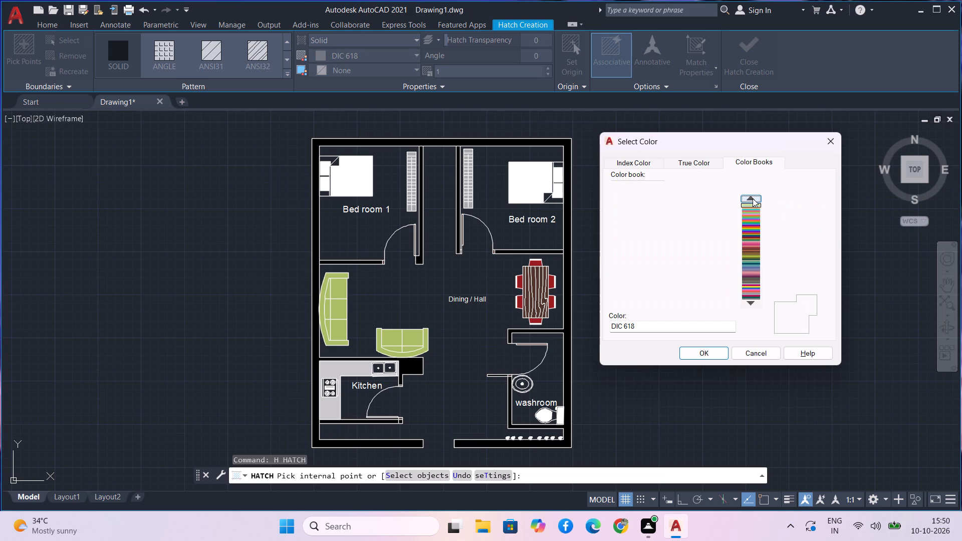
{"action": "double_click", "coordinate": [753, 198]}
{"action": "triple_click", "coordinate": [753, 198]}
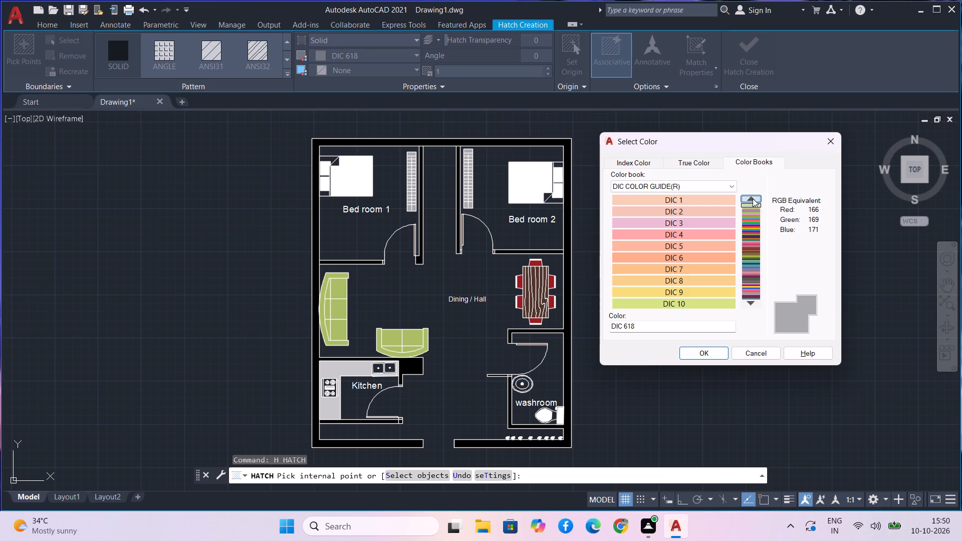
{"action": "double_click", "coordinate": [753, 198]}
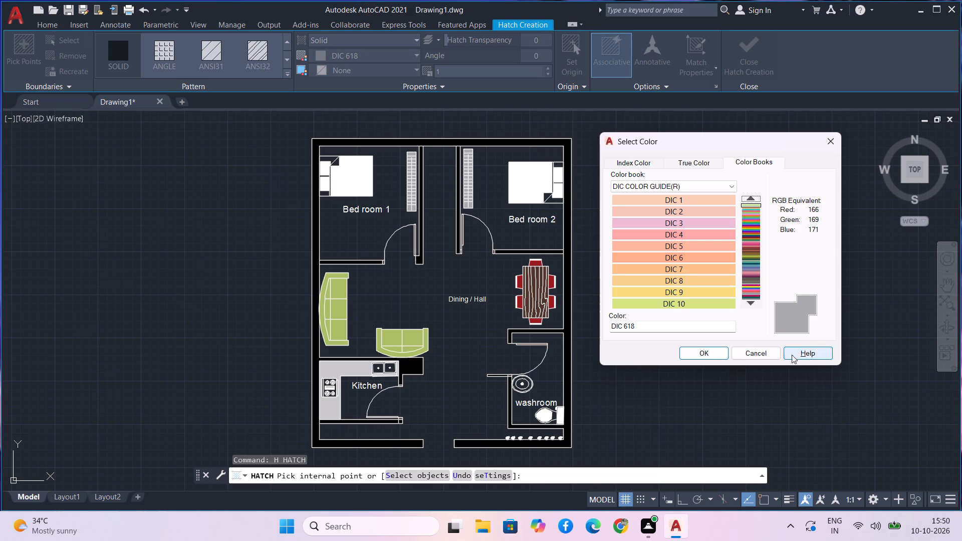
Look forward through the DIC COLOR GUIDE(R) shades from DIC 1 to DIC 329, then close the colour selection without picking a new shade.
{"action": "left_click", "coordinate": [753, 301]}
{"action": "left_click", "coordinate": [753, 302]}
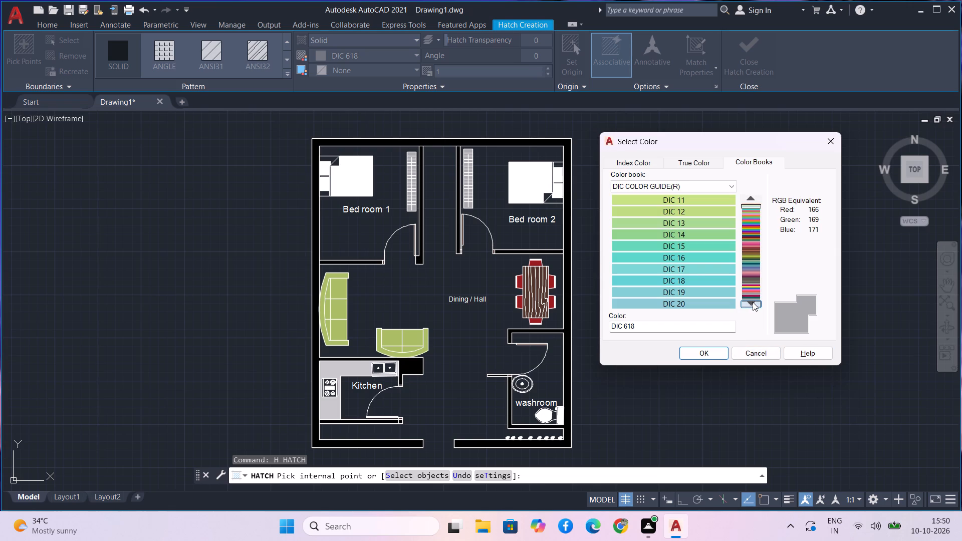
{"action": "left_click", "coordinate": [753, 302]}
{"action": "left_click", "coordinate": [753, 302]}
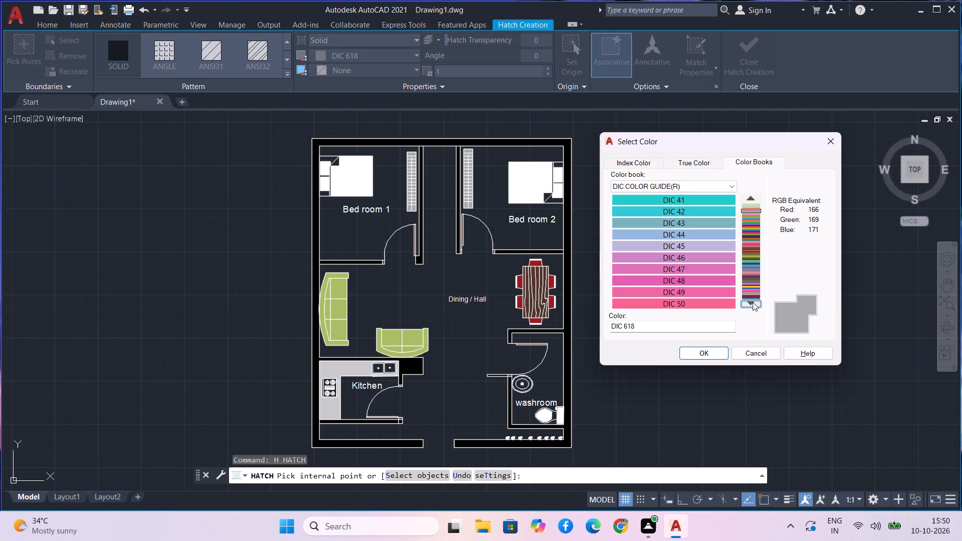
{"action": "left_click", "coordinate": [753, 302]}
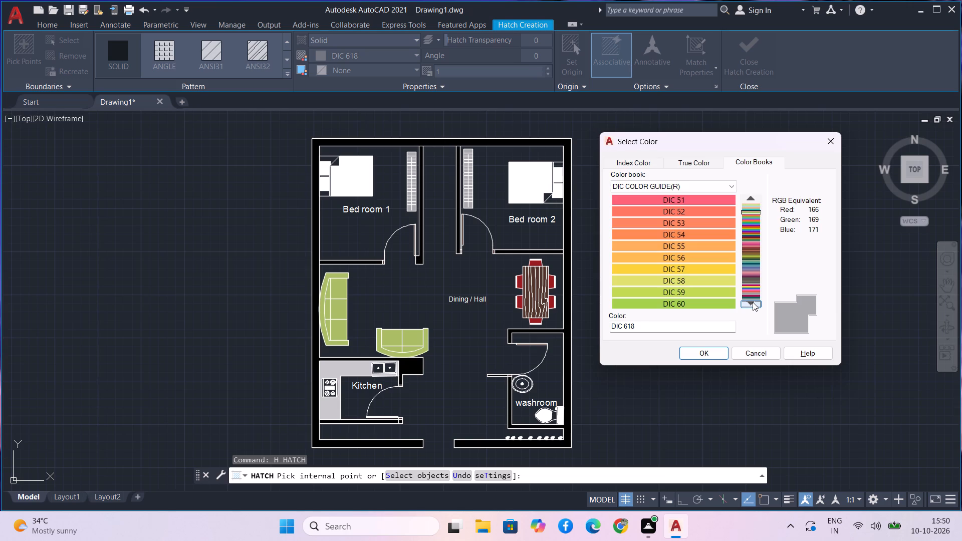
{"action": "left_click", "coordinate": [753, 302]}
{"action": "triple_click", "coordinate": [753, 302]}
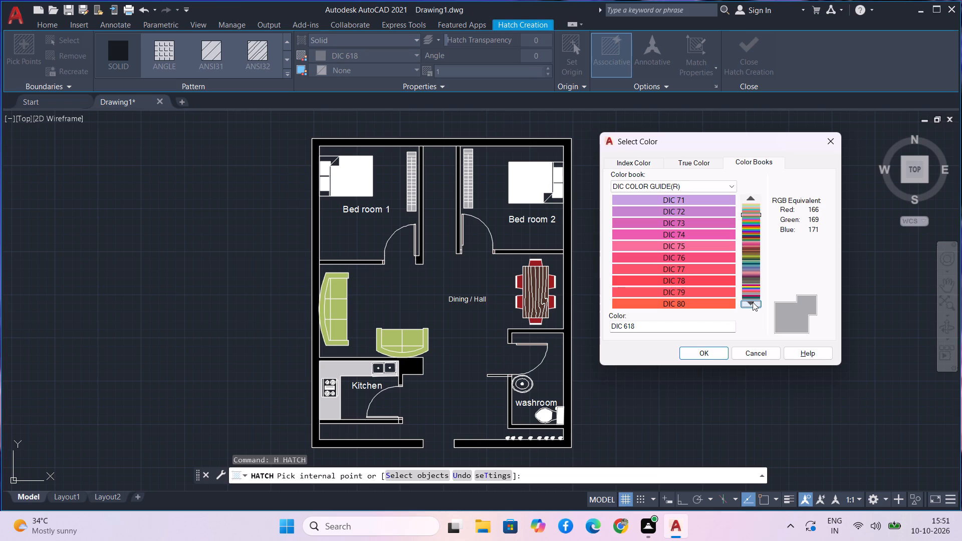
{"action": "left_click", "coordinate": [753, 302]}
{"action": "left_click", "coordinate": [753, 302]}
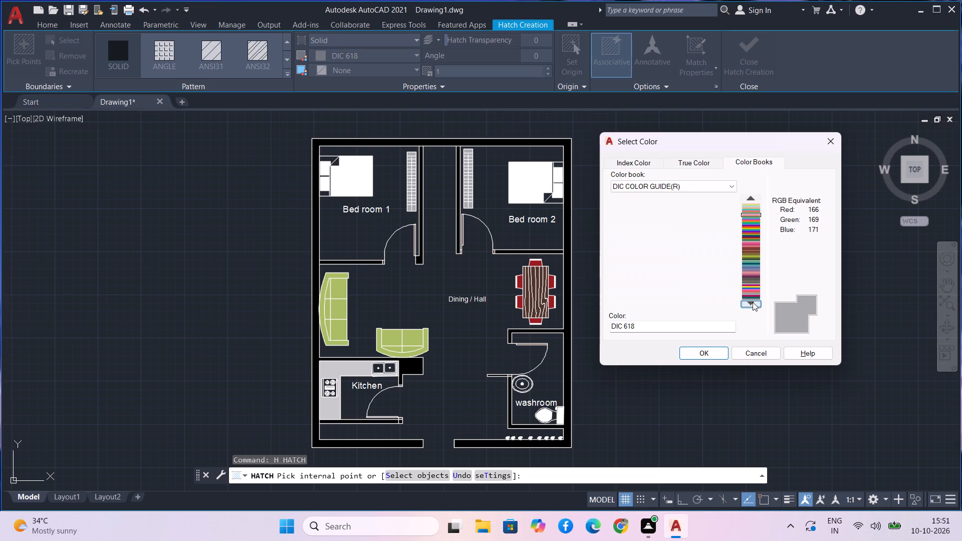
{"action": "left_click", "coordinate": [750, 304]}
{"action": "left_click", "coordinate": [749, 304]}
{"action": "left_click", "coordinate": [750, 304]}
{"action": "left_click", "coordinate": [750, 304]}
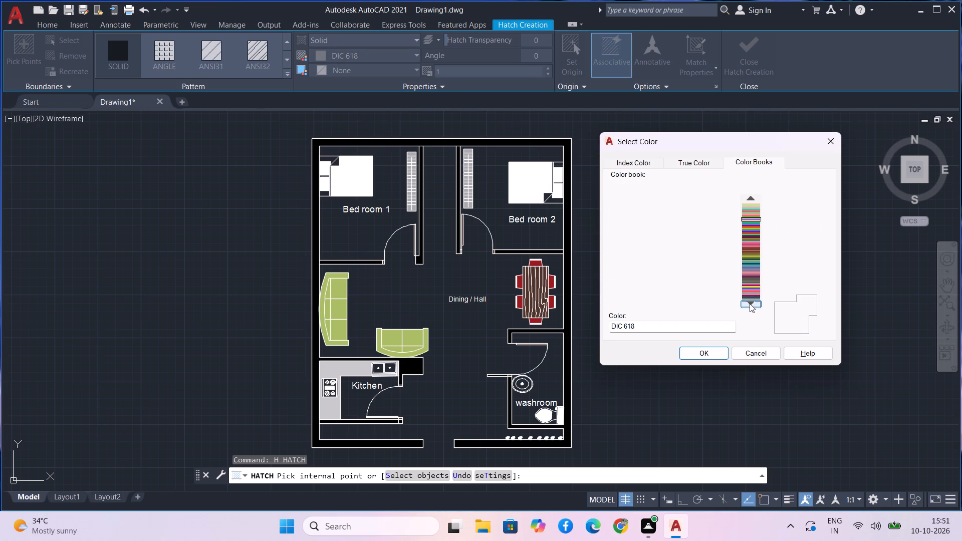
{"action": "left_click", "coordinate": [750, 304]}
{"action": "left_click", "coordinate": [752, 302]}
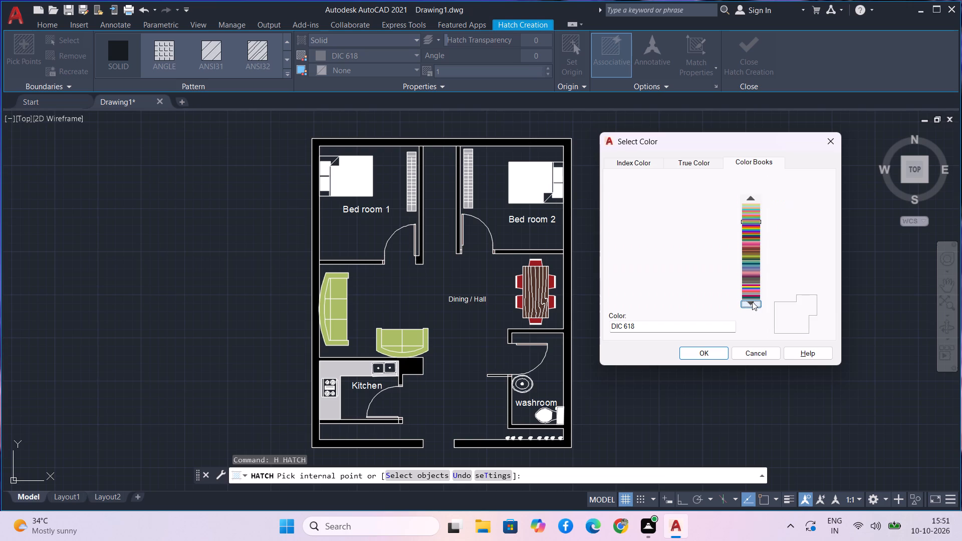
{"action": "left_click", "coordinate": [751, 304]}
{"action": "triple_click", "coordinate": [751, 304]}
{"action": "triple_click", "coordinate": [751, 304]}
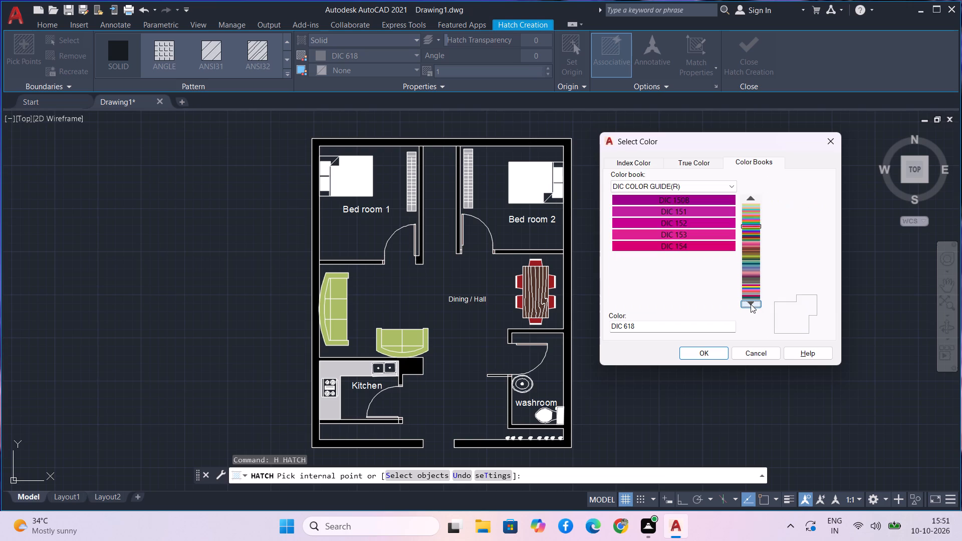
{"action": "triple_click", "coordinate": [751, 304]}
{"action": "triple_click", "coordinate": [751, 304]}
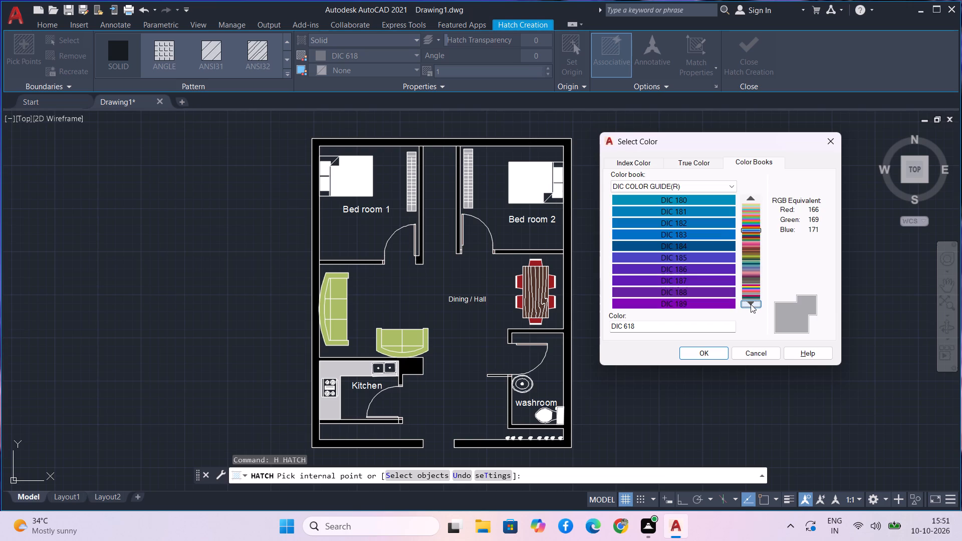
{"action": "triple_click", "coordinate": [751, 304]}
{"action": "triple_click", "coordinate": [751, 304]}
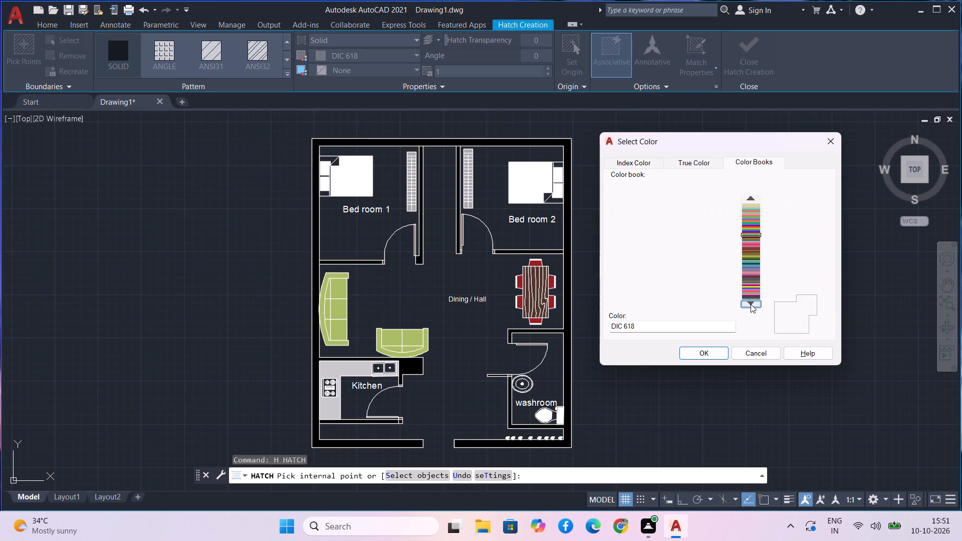
{"action": "triple_click", "coordinate": [751, 304]}
{"action": "left_click", "coordinate": [751, 304]}
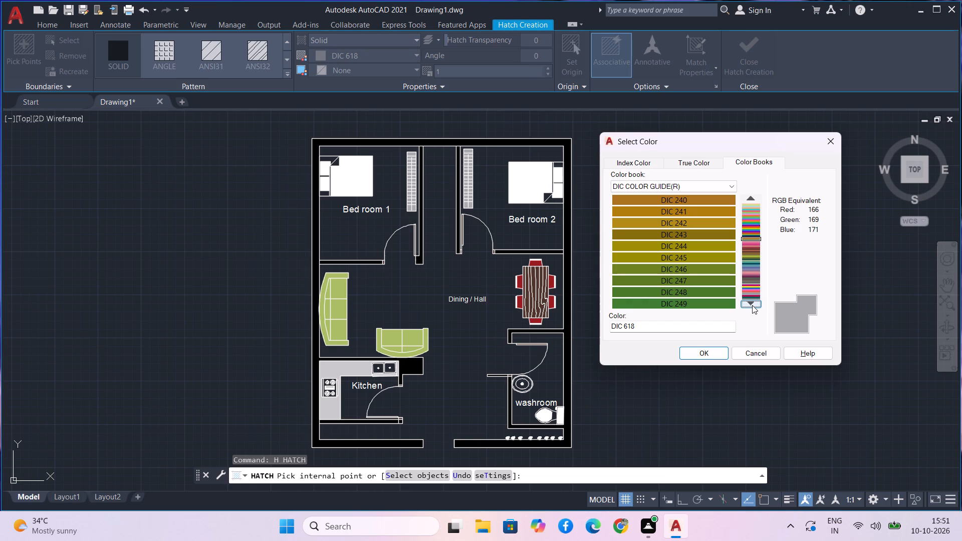
{"action": "left_click", "coordinate": [752, 305]}
{"action": "left_click", "coordinate": [752, 305]}
{"action": "left_click", "coordinate": [752, 305]}
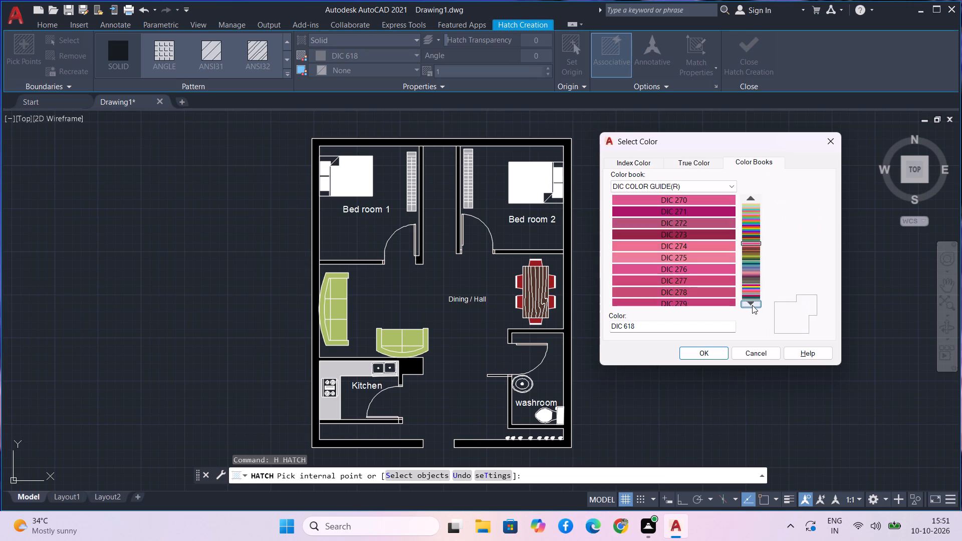
{"action": "left_click", "coordinate": [752, 305]}
{"action": "left_click", "coordinate": [752, 305]}
{"action": "left_click", "coordinate": [752, 305]}
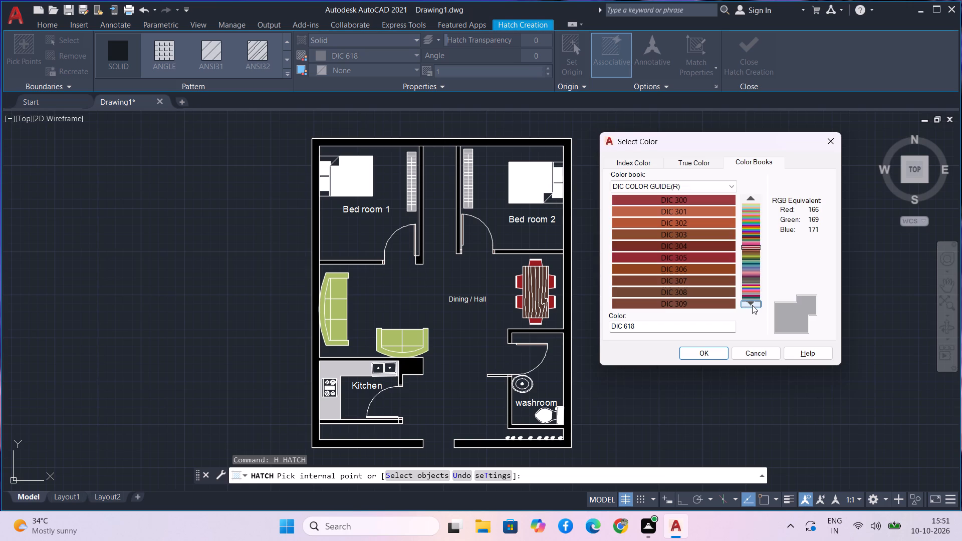
{"action": "triple_click", "coordinate": [752, 305]}
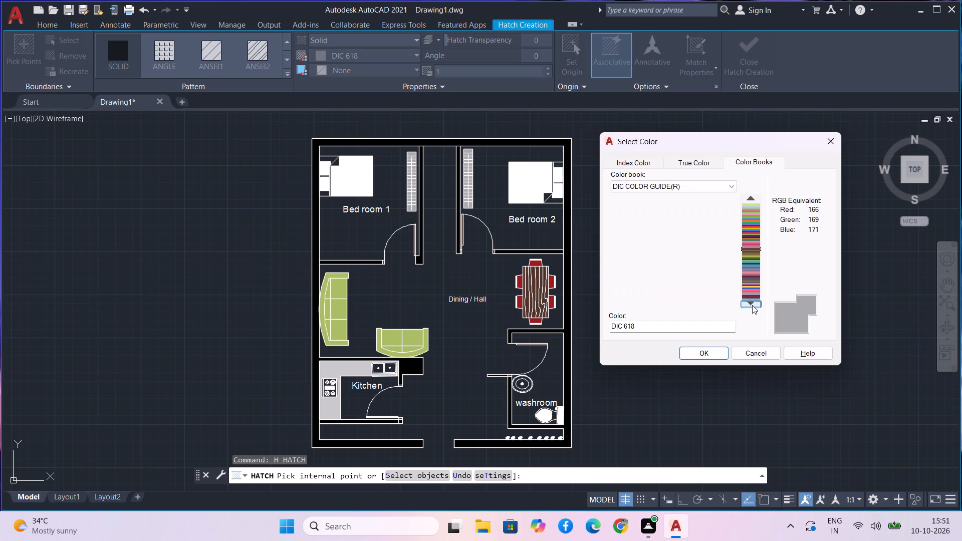
{"action": "left_click", "coordinate": [917, 17]}
{"action": "left_click", "coordinate": [924, 2]}
{"action": "left_click", "coordinate": [921, 3]}
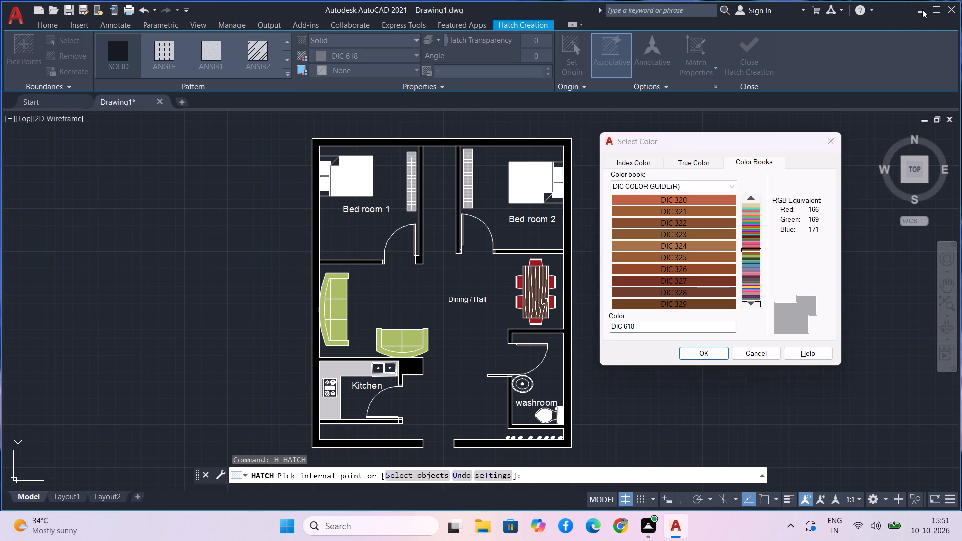
{"action": "double_click", "coordinate": [922, 9]}
{"action": "left_click", "coordinate": [826, 143]}
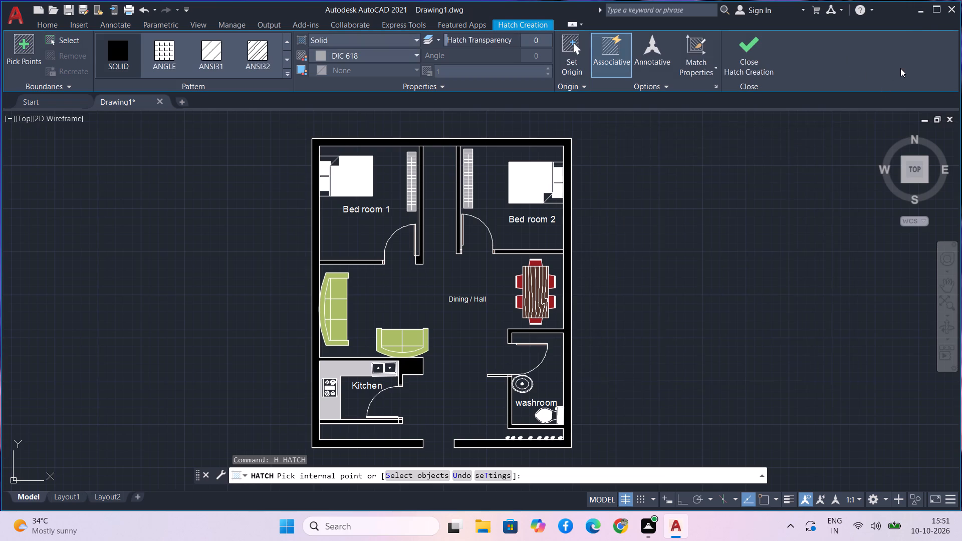
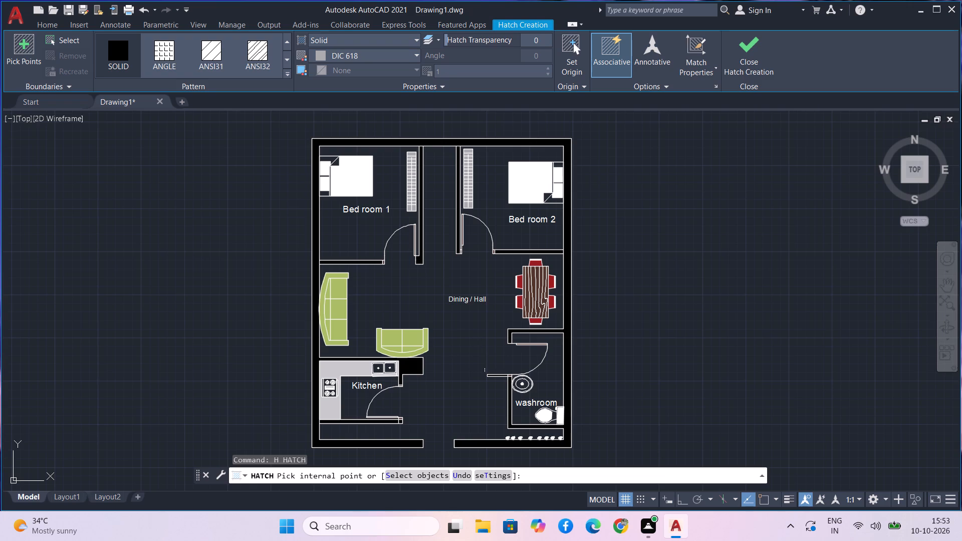
Look over the bedrooms, hall, kitchen and washroom of the floor plan for an area to hatch.
{"action": "scroll", "coordinate": [487, 383], "scroll_direction": "up", "scroll_amount": 2, "text": "ctrl"}
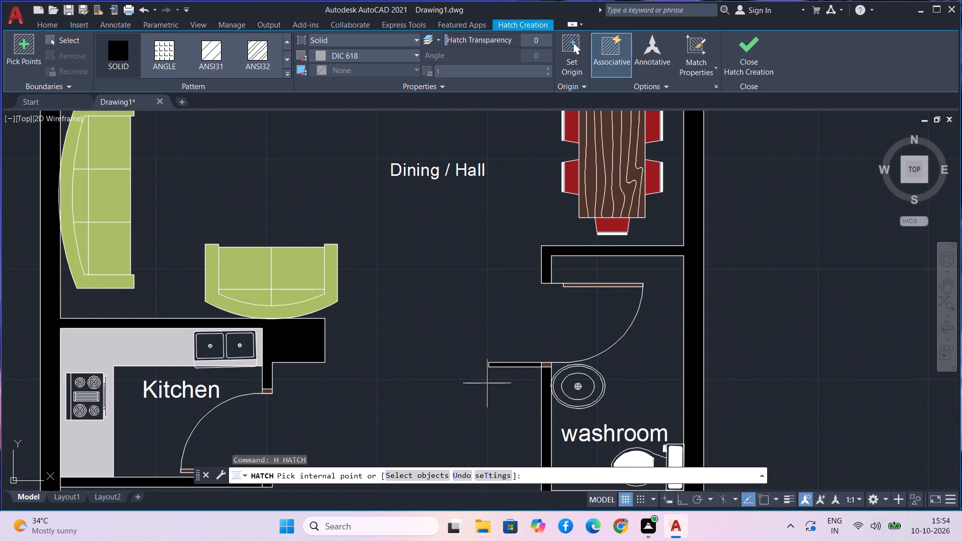
{"action": "scroll", "coordinate": [487, 383], "scroll_direction": "down", "scroll_amount": 1, "text": "ctrl"}
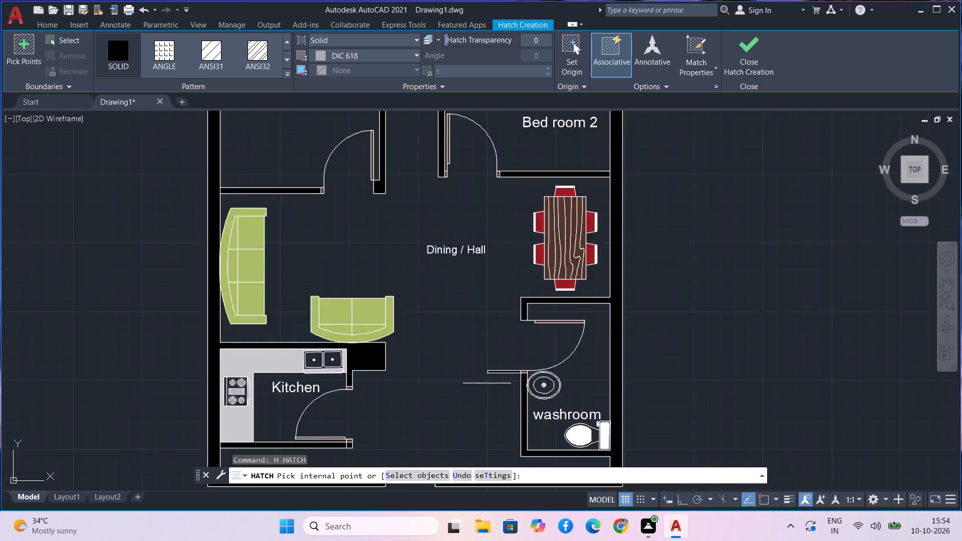
{"action": "scroll", "coordinate": [487, 383], "scroll_direction": "down", "scroll_amount": 2, "text": "ctrl"}
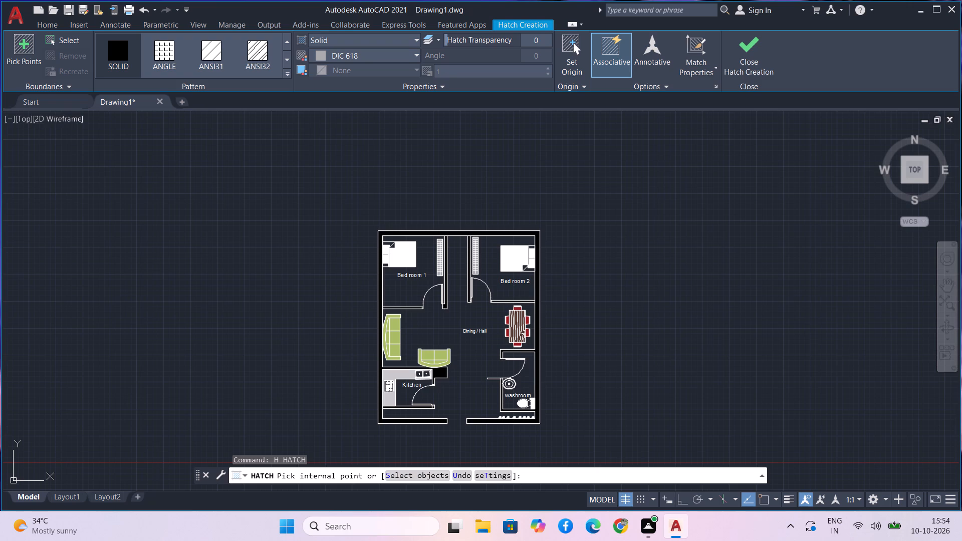
{"action": "scroll", "coordinate": [328, 274], "scroll_direction": "up", "scroll_amount": 1}
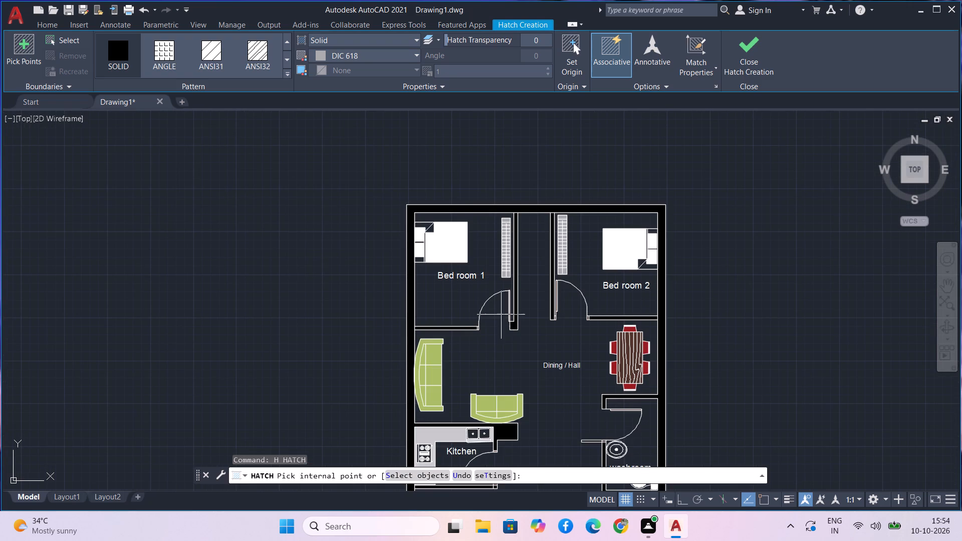
{"action": "scroll", "coordinate": [507, 315], "scroll_direction": "up", "scroll_amount": 3}
{"action": "scroll", "coordinate": [507, 315], "scroll_direction": "down", "scroll_amount": 3}
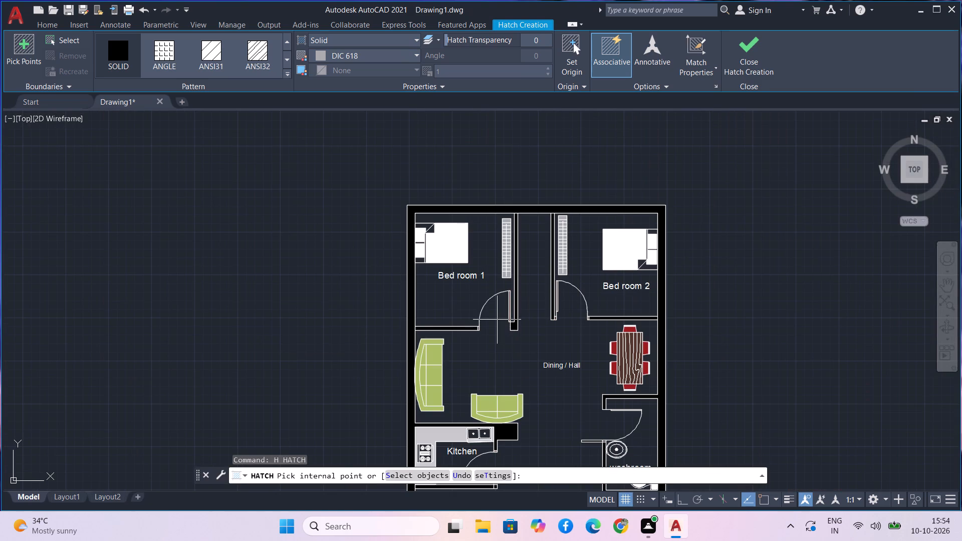
{"action": "scroll", "coordinate": [497, 320], "scroll_direction": "up", "scroll_amount": 1}
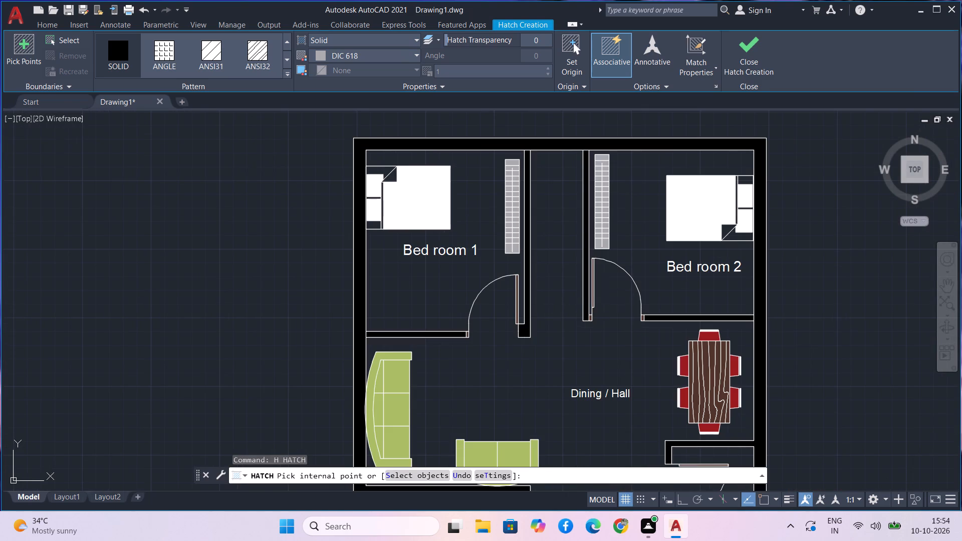
{"action": "scroll", "coordinate": [602, 295], "scroll_direction": "up", "scroll_amount": 3}
{"action": "scroll", "coordinate": [602, 295], "scroll_direction": "down", "scroll_amount": 3}
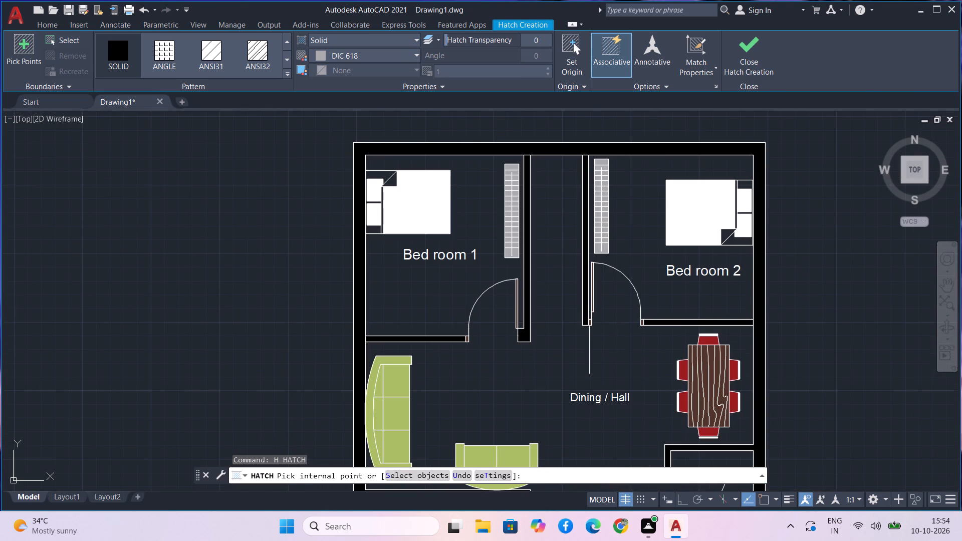
{"action": "scroll", "coordinate": [577, 289], "scroll_direction": "up", "scroll_amount": 4}
{"action": "scroll", "coordinate": [614, 325], "scroll_direction": "down", "scroll_amount": 3}
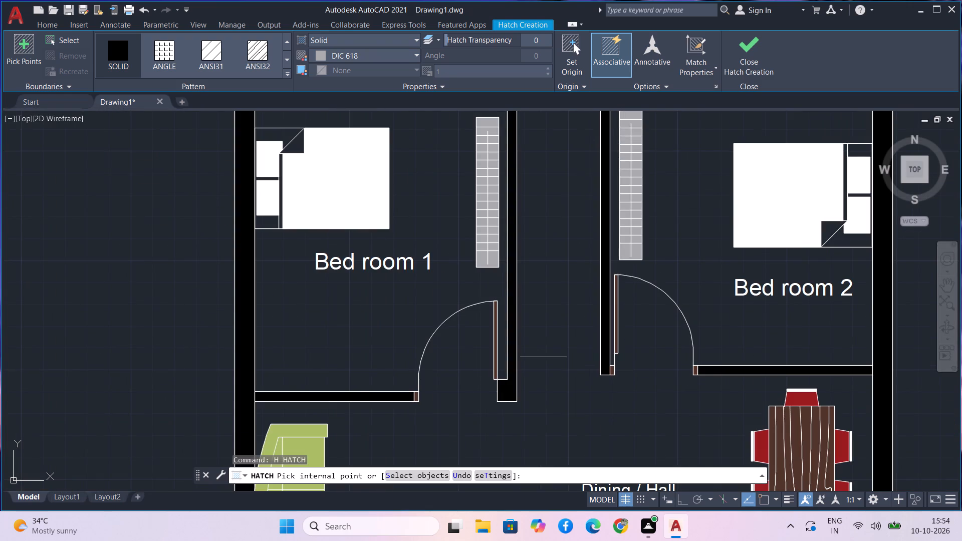
{"action": "scroll", "coordinate": [543, 357], "scroll_direction": "down", "scroll_amount": 5}
{"action": "middle_click_drag", "start_coordinate": [533, 395], "coordinate": [421, 290]}
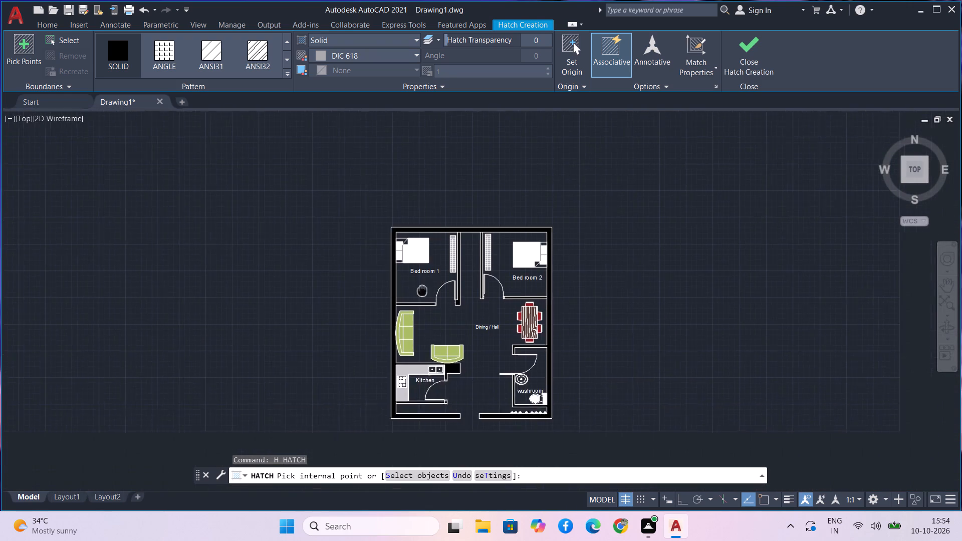
{"action": "middle_click_drag", "start_coordinate": [421, 290], "coordinate": [420, 289]}
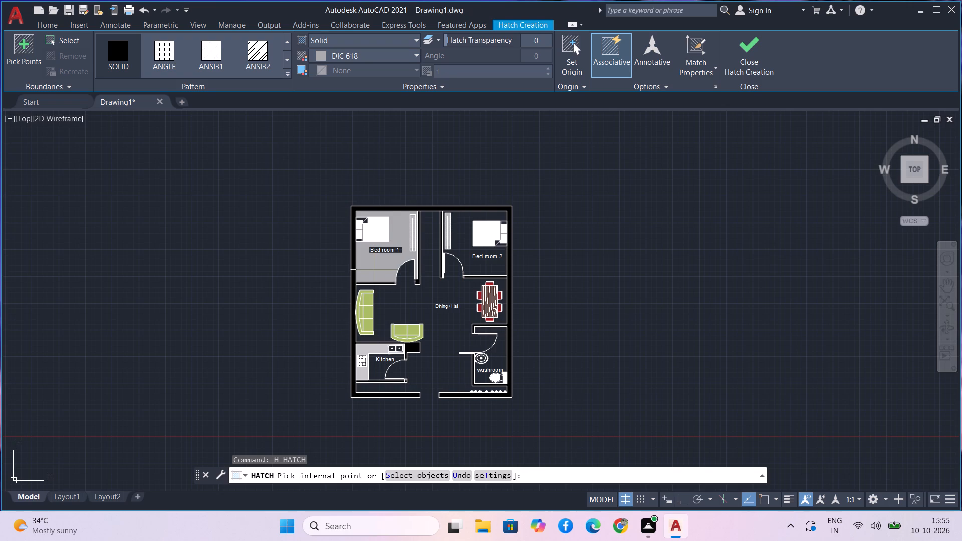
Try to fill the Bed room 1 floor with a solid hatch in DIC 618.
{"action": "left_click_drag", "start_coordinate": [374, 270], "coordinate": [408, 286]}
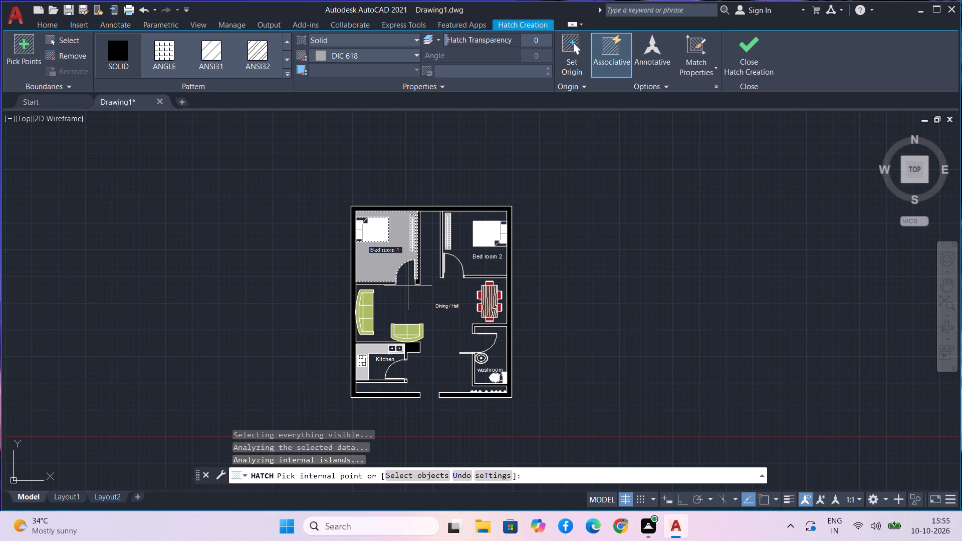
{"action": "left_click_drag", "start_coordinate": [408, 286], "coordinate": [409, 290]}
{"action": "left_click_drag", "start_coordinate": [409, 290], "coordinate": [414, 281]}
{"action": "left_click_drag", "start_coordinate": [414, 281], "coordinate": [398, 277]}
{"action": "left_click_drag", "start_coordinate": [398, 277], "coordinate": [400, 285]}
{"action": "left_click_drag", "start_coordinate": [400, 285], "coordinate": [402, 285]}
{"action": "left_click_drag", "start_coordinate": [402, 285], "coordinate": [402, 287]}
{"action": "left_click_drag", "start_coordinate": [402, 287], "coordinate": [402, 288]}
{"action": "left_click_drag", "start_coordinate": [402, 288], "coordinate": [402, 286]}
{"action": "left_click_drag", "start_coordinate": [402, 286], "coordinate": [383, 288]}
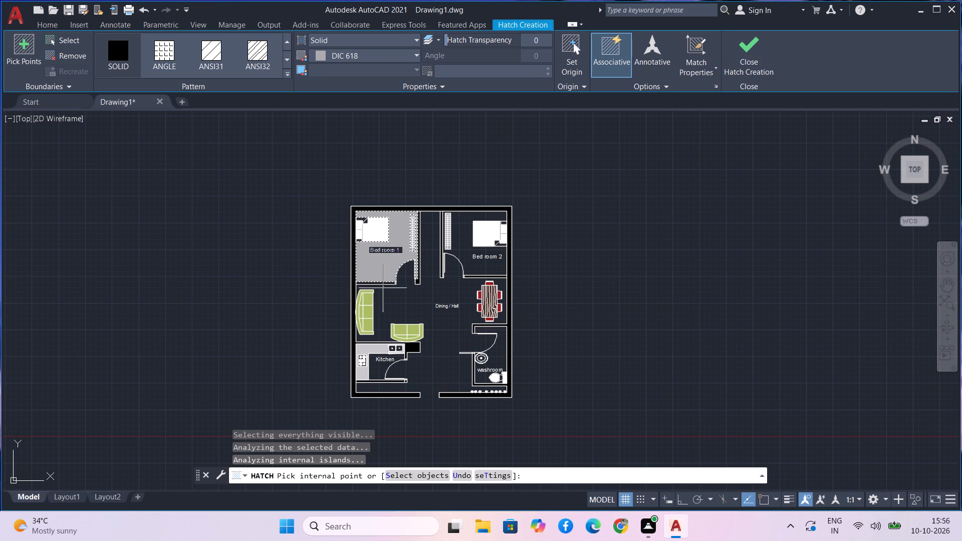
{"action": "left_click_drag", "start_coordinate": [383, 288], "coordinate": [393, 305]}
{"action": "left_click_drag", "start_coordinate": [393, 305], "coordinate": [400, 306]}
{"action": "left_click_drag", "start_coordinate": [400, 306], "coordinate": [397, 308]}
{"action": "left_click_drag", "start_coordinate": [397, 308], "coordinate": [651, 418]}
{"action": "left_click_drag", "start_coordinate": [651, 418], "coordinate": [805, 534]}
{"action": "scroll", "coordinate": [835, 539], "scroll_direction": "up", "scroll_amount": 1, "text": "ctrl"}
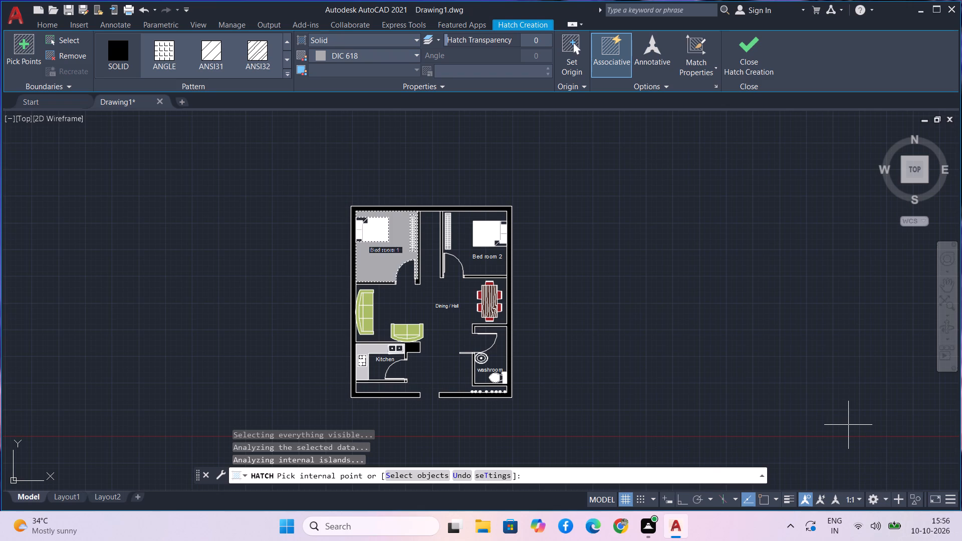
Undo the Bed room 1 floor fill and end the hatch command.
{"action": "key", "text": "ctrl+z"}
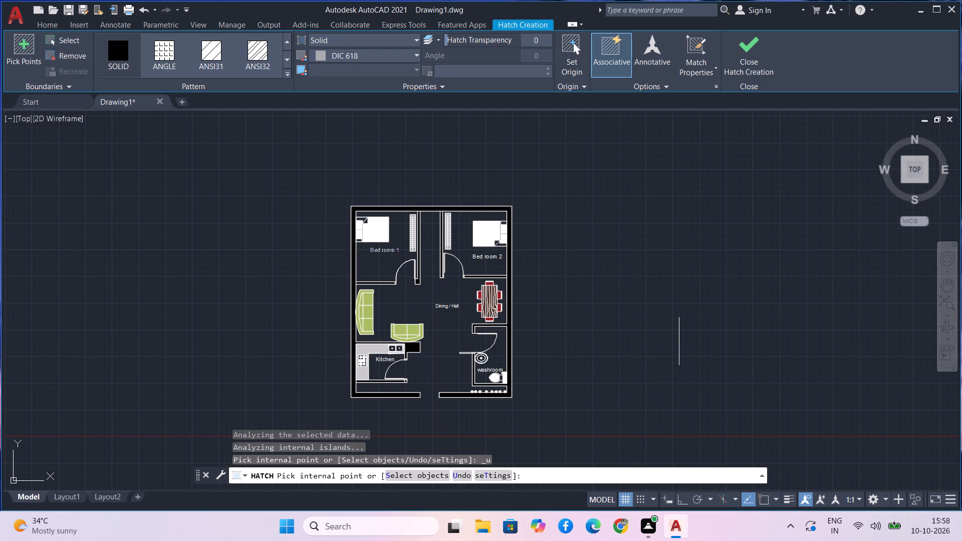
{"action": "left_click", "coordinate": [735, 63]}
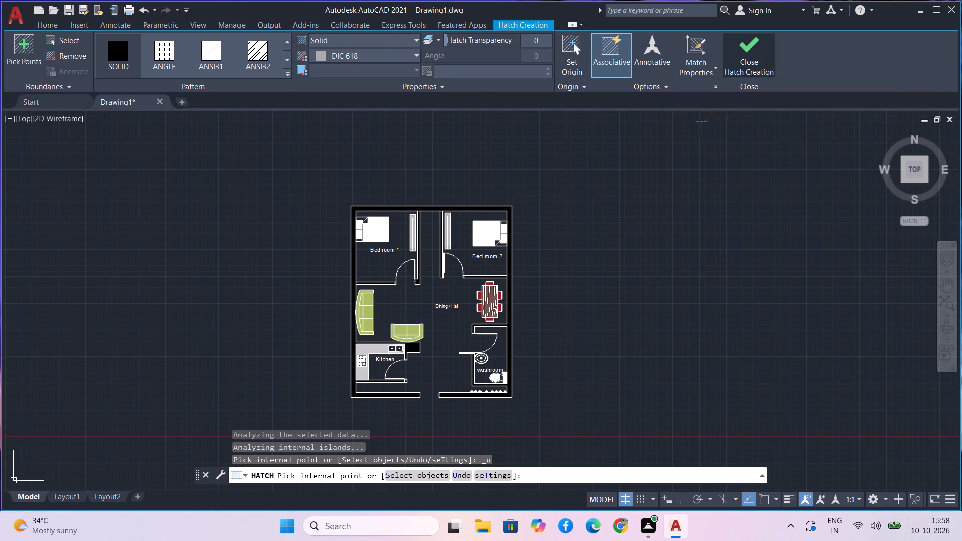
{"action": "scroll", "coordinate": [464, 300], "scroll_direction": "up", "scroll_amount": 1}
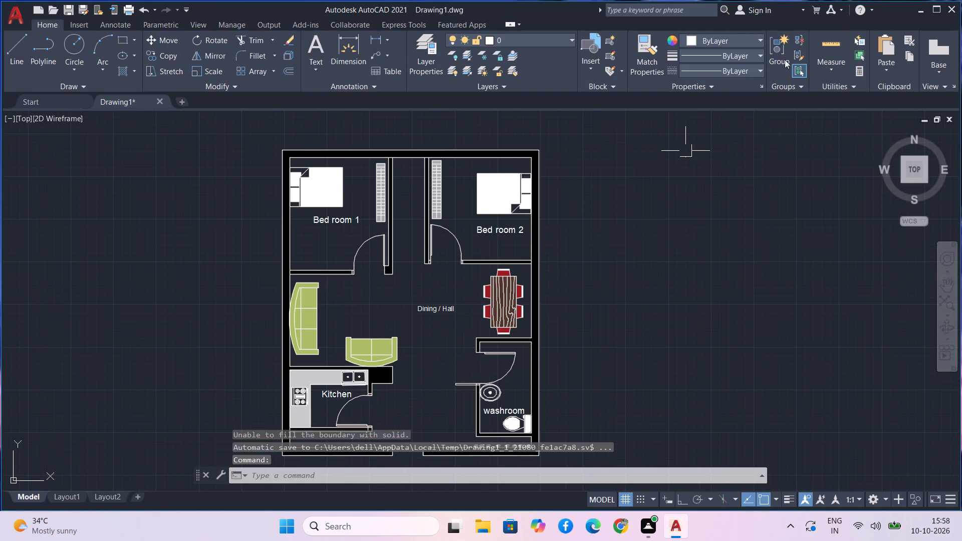
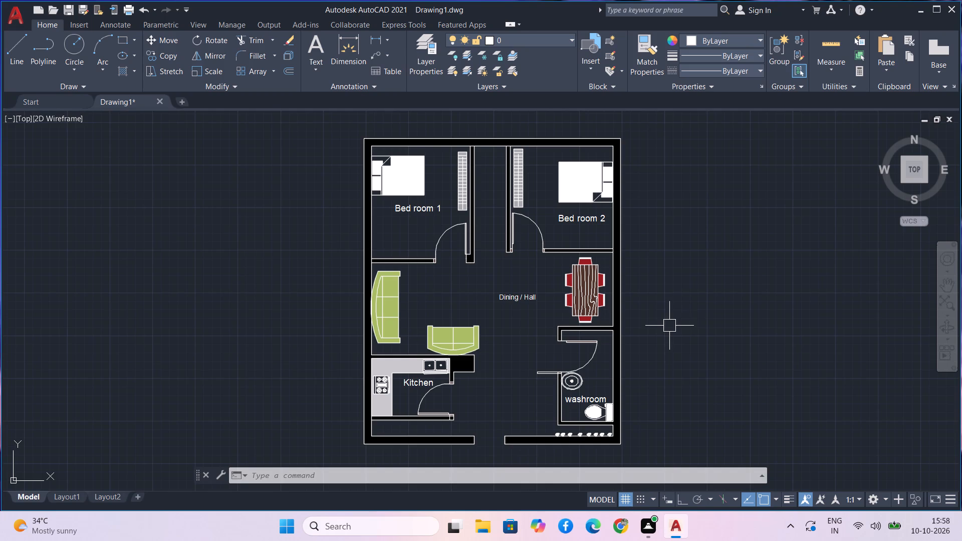
Inspect the coloured floor plan, checking the dining/hall area, the dining table, the sofas and both bedroom doorways.
{"action": "scroll", "coordinate": [669, 326], "scroll_direction": "up", "scroll_amount": 2}
{"action": "scroll", "coordinate": [669, 326], "scroll_direction": "down", "scroll_amount": 1}
{"action": "middle_click_drag", "start_coordinate": [697, 257], "coordinate": [701, 275]}
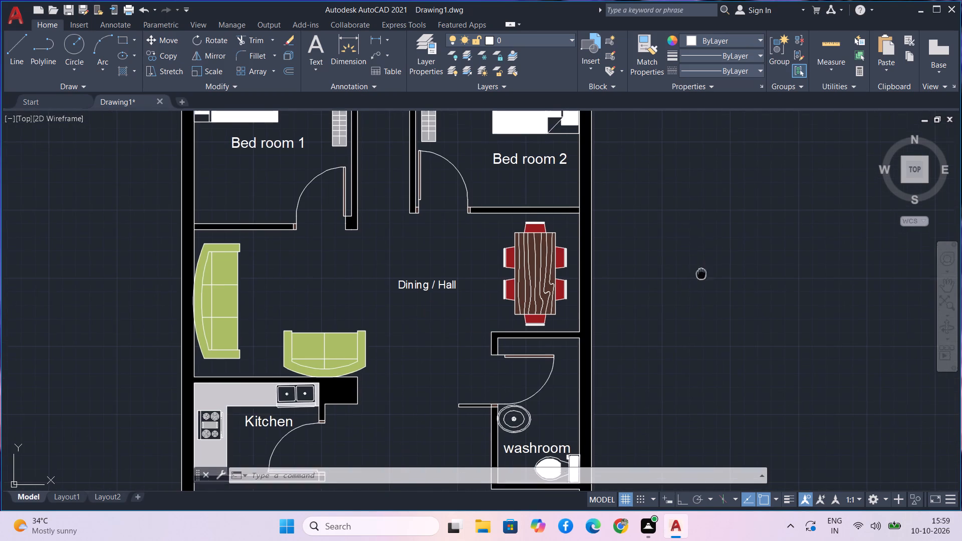
{"action": "middle_click_drag", "start_coordinate": [701, 275], "coordinate": [706, 332]}
{"action": "scroll", "coordinate": [706, 332], "scroll_direction": "up", "scroll_amount": 1}
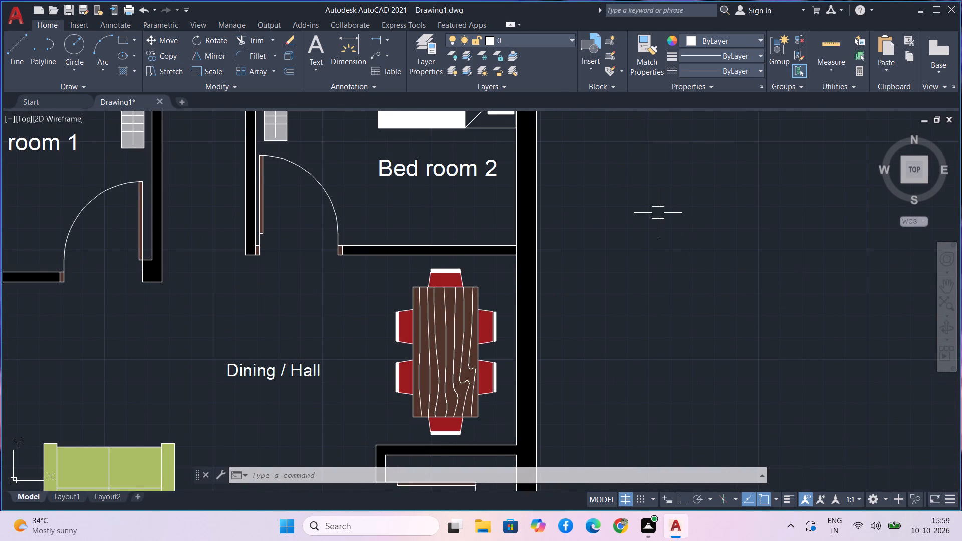
{"action": "scroll", "coordinate": [658, 213], "scroll_direction": "down", "scroll_amount": 2}
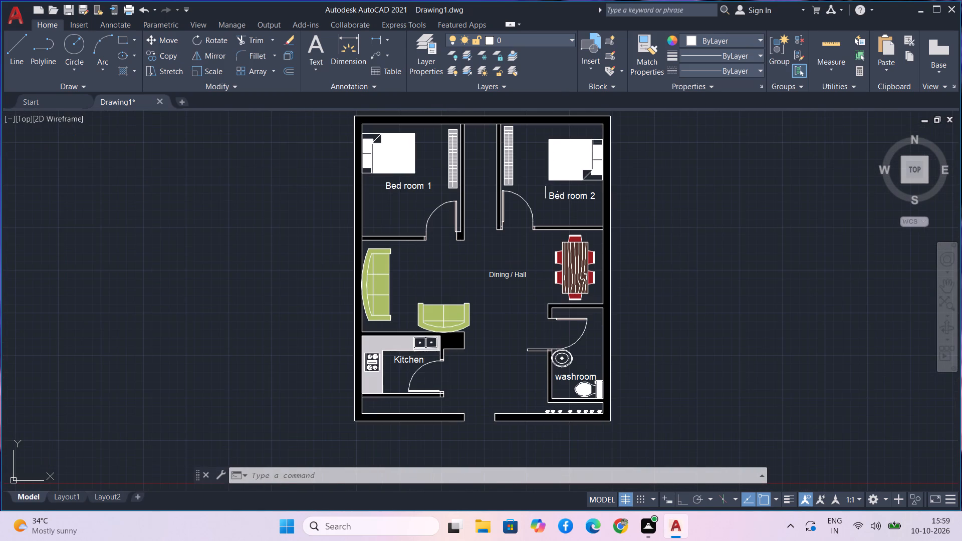
{"action": "scroll", "coordinate": [541, 192], "scroll_direction": "up", "scroll_amount": 2}
{"action": "scroll", "coordinate": [541, 192], "scroll_direction": "down", "scroll_amount": 2}
{"action": "scroll", "coordinate": [494, 192], "scroll_direction": "up", "scroll_amount": 1}
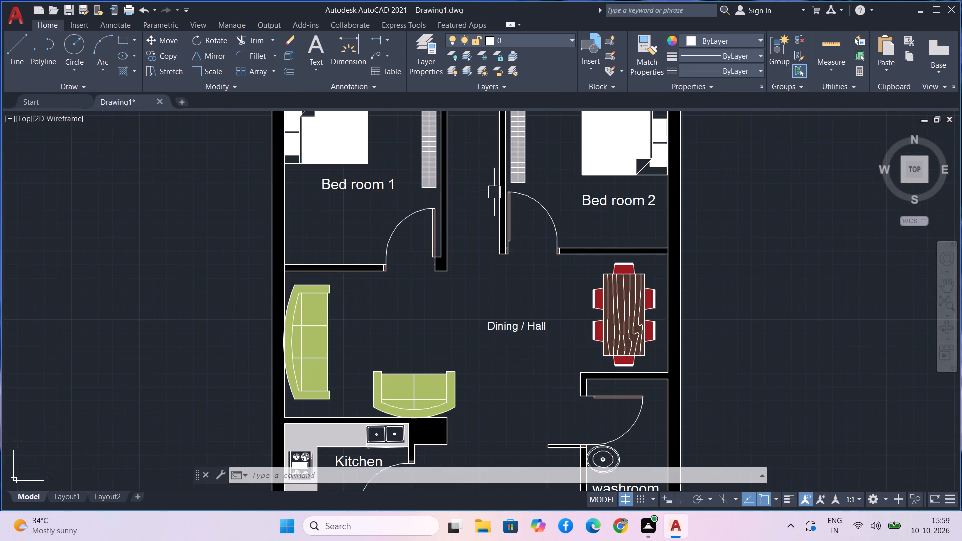
{"action": "scroll", "coordinate": [494, 192], "scroll_direction": "down", "scroll_amount": 1}
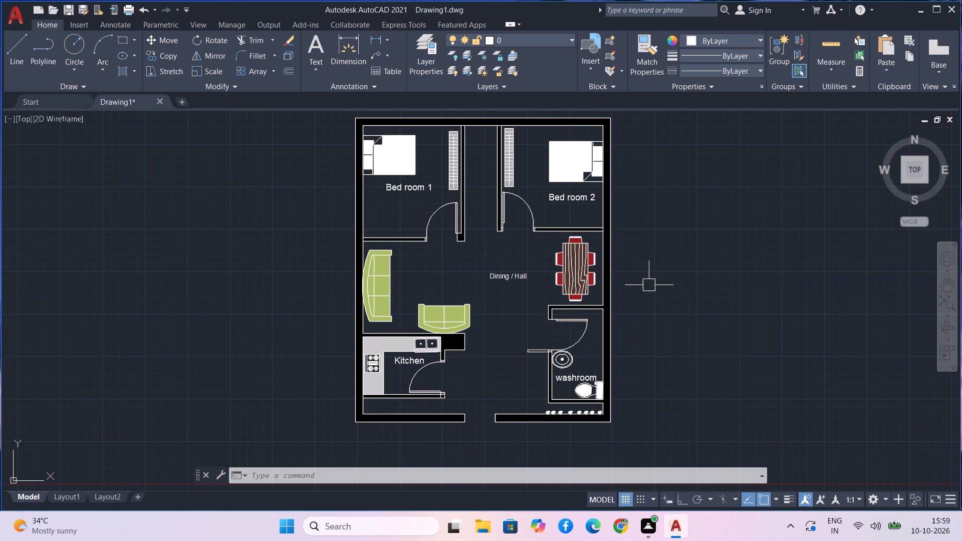
{"action": "middle_click_drag", "start_coordinate": [649, 285], "coordinate": [664, 352]}
{"action": "scroll", "coordinate": [649, 285], "scroll_direction": "up", "scroll_amount": 2}
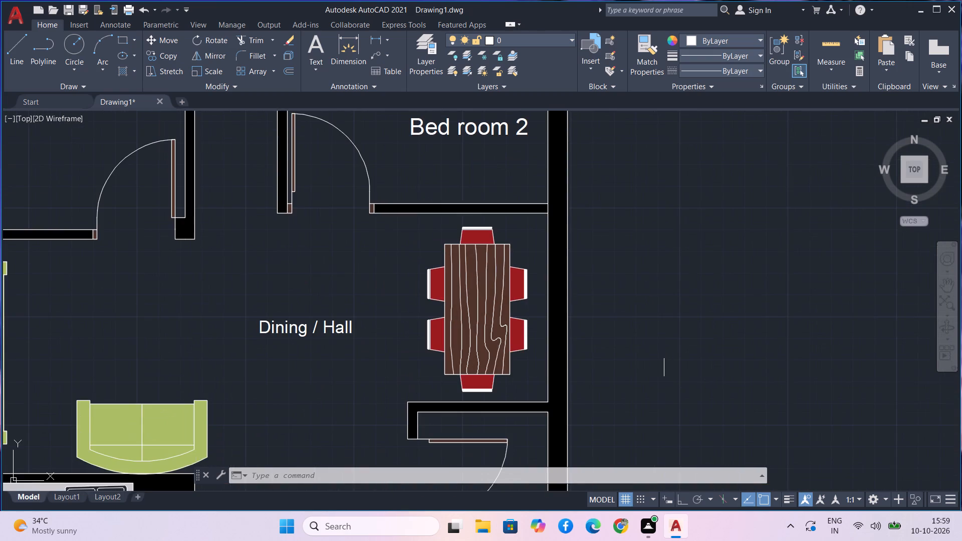
{"action": "scroll", "coordinate": [664, 352], "scroll_direction": "up", "scroll_amount": 2}
{"action": "scroll", "coordinate": [664, 352], "scroll_direction": "down", "scroll_amount": 4}
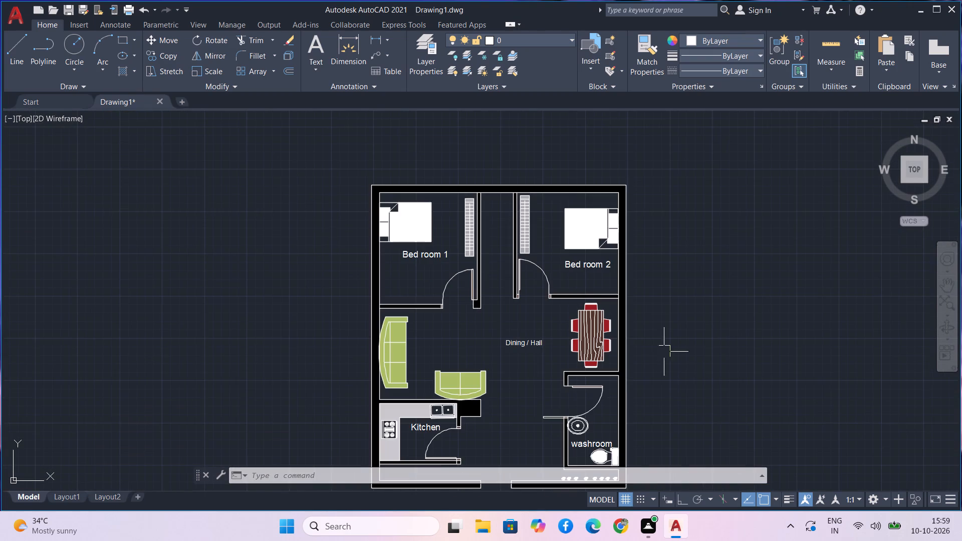
{"action": "scroll", "coordinate": [661, 345], "scroll_direction": "down", "scroll_amount": 1}
{"action": "middle_click_drag", "start_coordinate": [661, 345], "coordinate": [681, 325]}
{"action": "scroll", "coordinate": [681, 325], "scroll_direction": "up", "scroll_amount": 1}
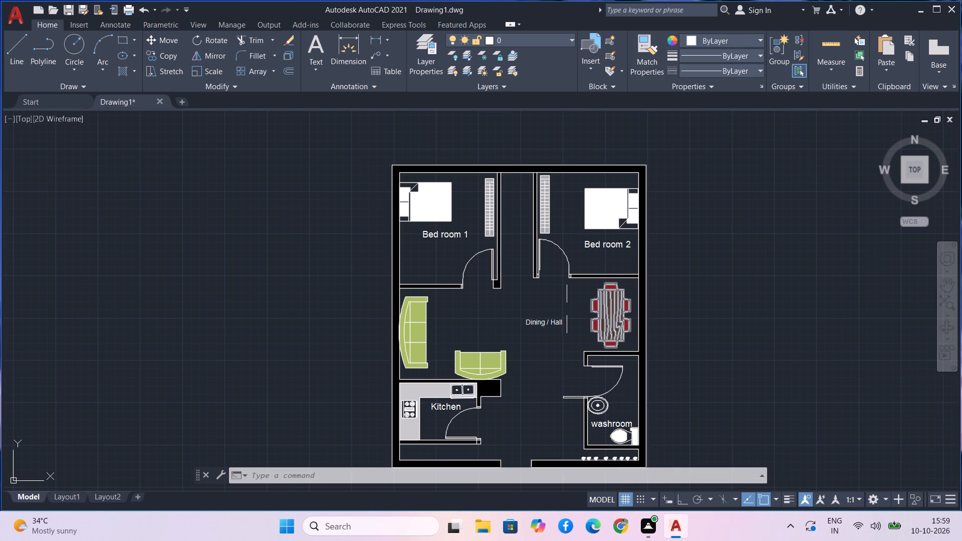
{"action": "scroll", "coordinate": [567, 309], "scroll_direction": "up", "scroll_amount": 2}
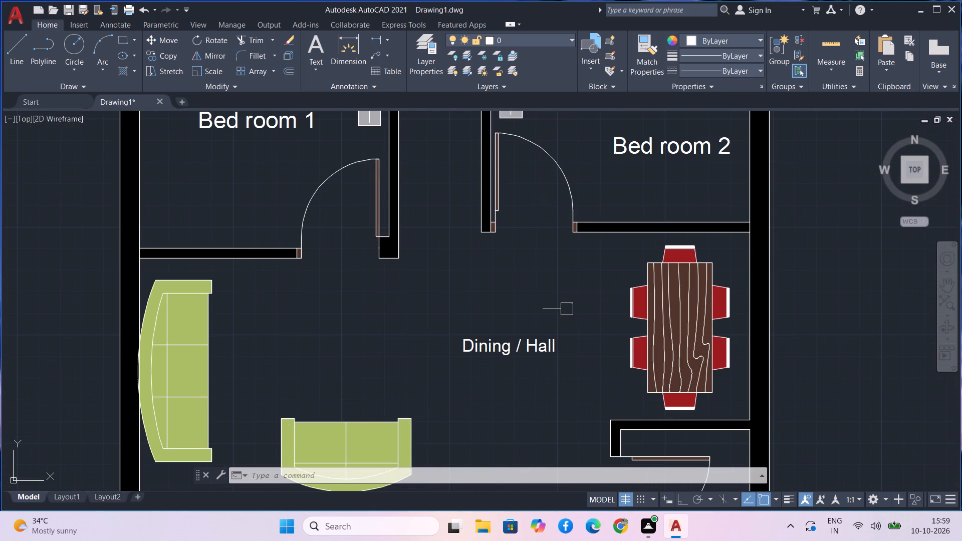
{"action": "middle_click_drag", "start_coordinate": [567, 309], "coordinate": [623, 423]}
{"action": "scroll", "coordinate": [606, 363], "scroll_direction": "up", "scroll_amount": 1}
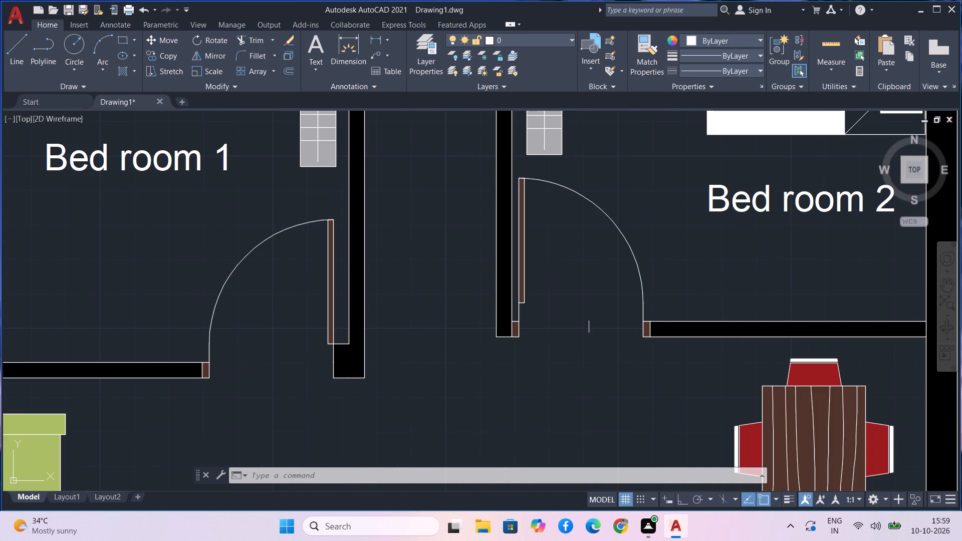
{"action": "scroll", "coordinate": [595, 327], "scroll_direction": "down", "scroll_amount": 2}
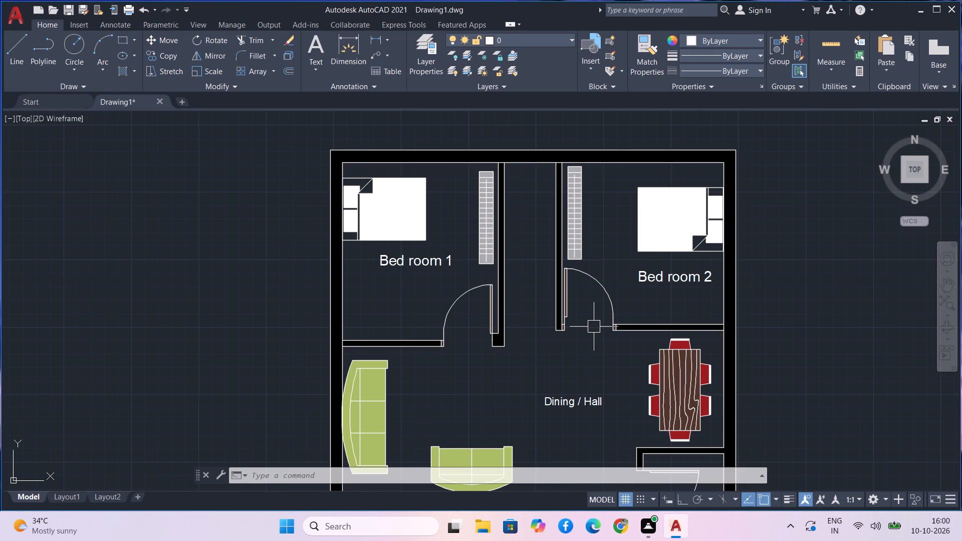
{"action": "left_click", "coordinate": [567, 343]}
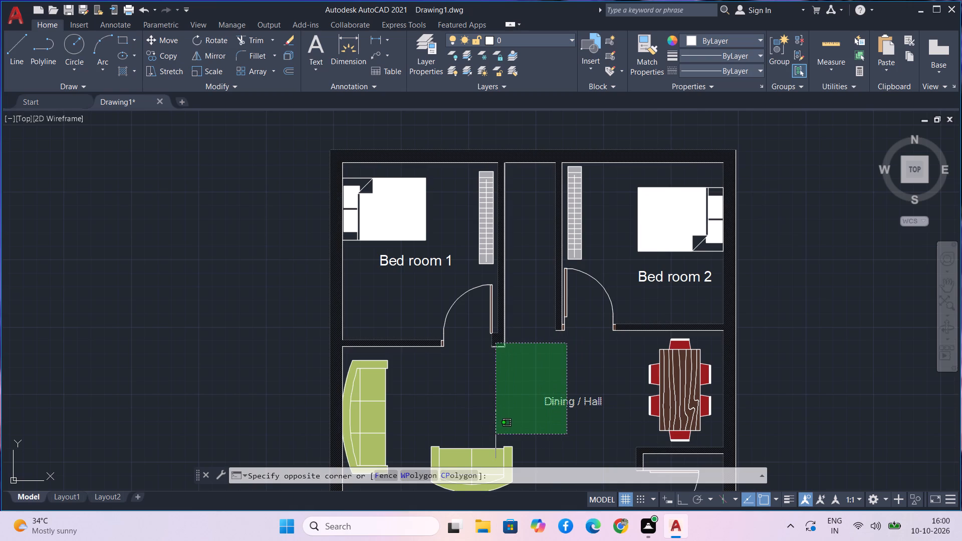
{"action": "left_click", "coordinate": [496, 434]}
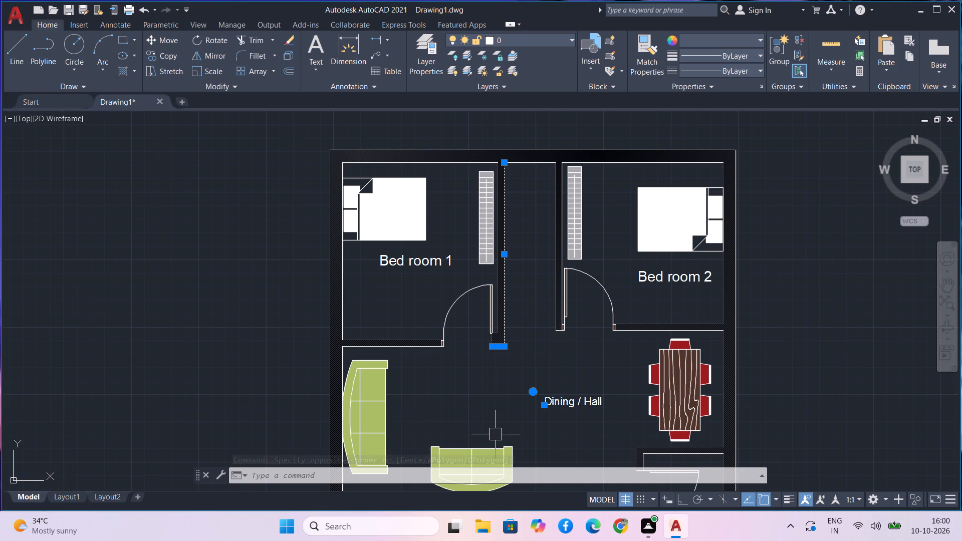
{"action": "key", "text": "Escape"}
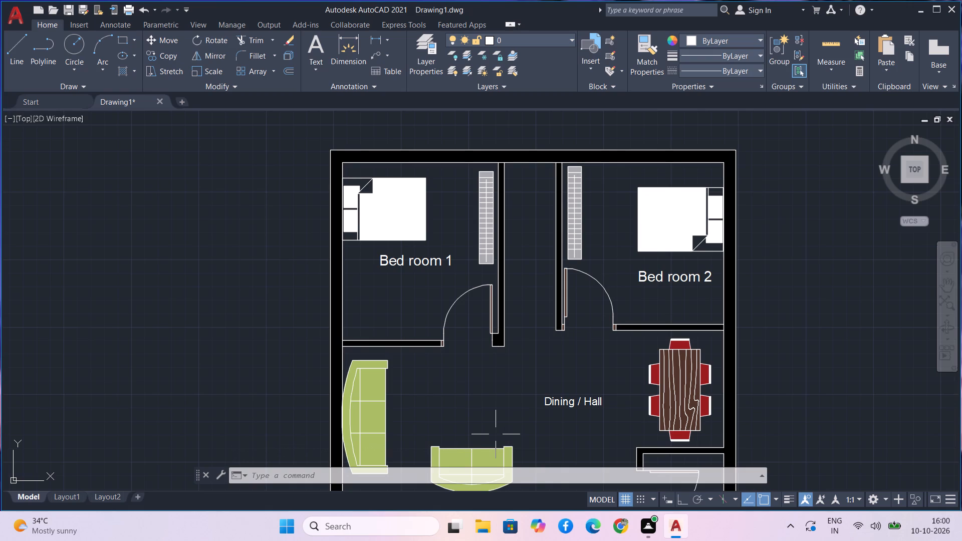
Review the whole floor plan again, from the bedrooms and hall down to the kitchen and washroom.
{"action": "scroll", "coordinate": [486, 459], "scroll_direction": "down", "scroll_amount": 4}
{"action": "middle_click_drag", "start_coordinate": [491, 446], "coordinate": [504, 386]}
{"action": "scroll", "coordinate": [504, 386], "scroll_direction": "up", "scroll_amount": 1}
{"action": "middle_click_drag", "start_coordinate": [506, 397], "coordinate": [522, 388]}
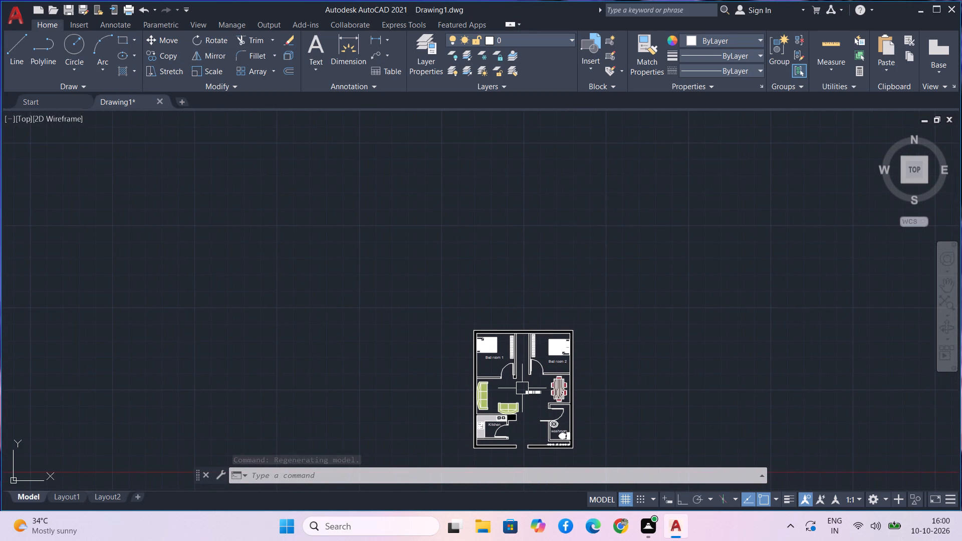
{"action": "scroll", "coordinate": [522, 388], "scroll_direction": "up", "scroll_amount": 1}
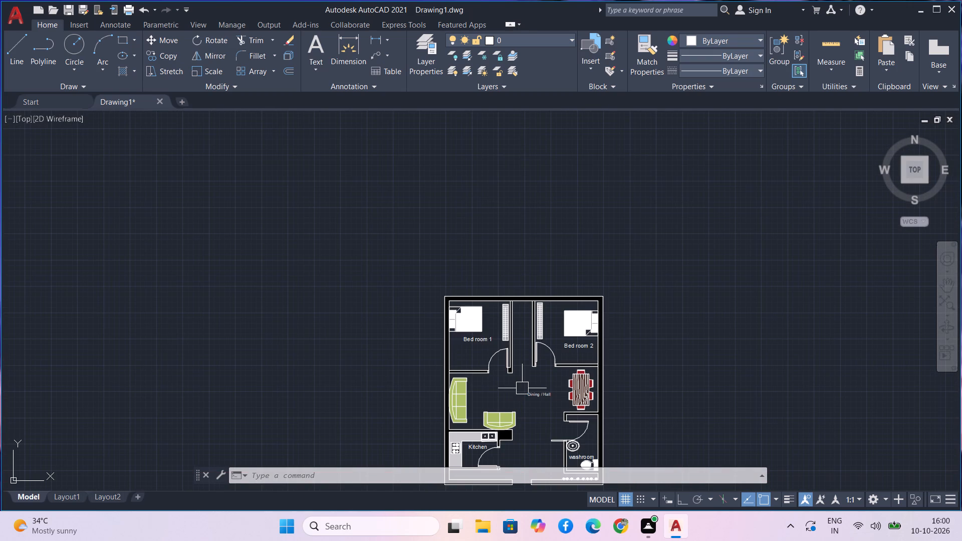
{"action": "scroll", "coordinate": [522, 388], "scroll_direction": "up", "scroll_amount": 1}
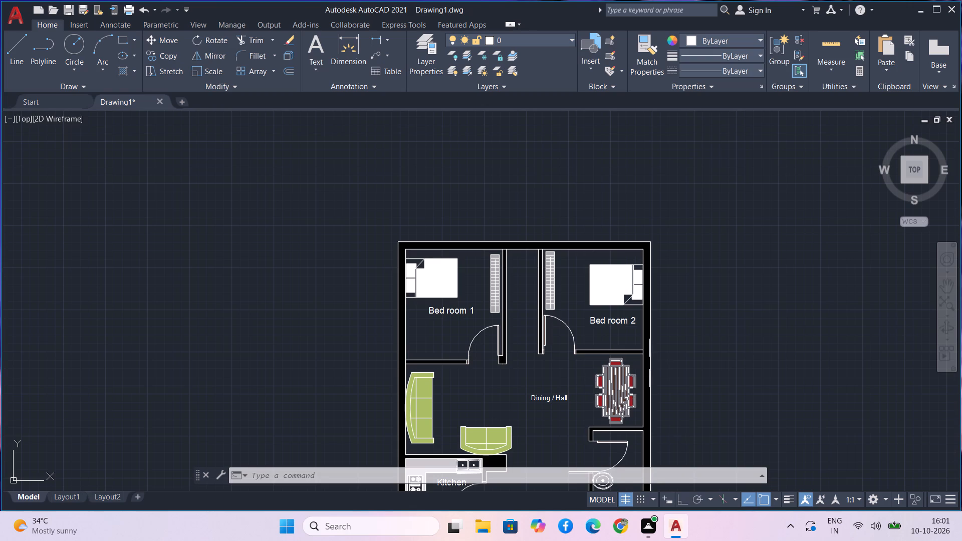
{"action": "scroll", "coordinate": [653, 362], "scroll_direction": "up", "scroll_amount": 2}
{"action": "scroll", "coordinate": [672, 346], "scroll_direction": "down", "scroll_amount": 1}
{"action": "middle_click_drag", "start_coordinate": [674, 344], "coordinate": [725, 302]}
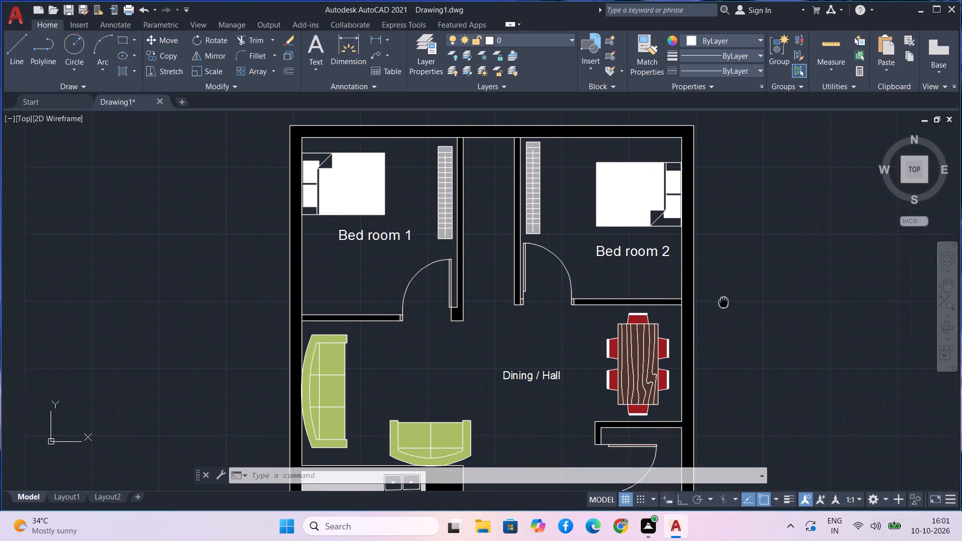
{"action": "middle_click_drag", "start_coordinate": [725, 302], "coordinate": [727, 301]}
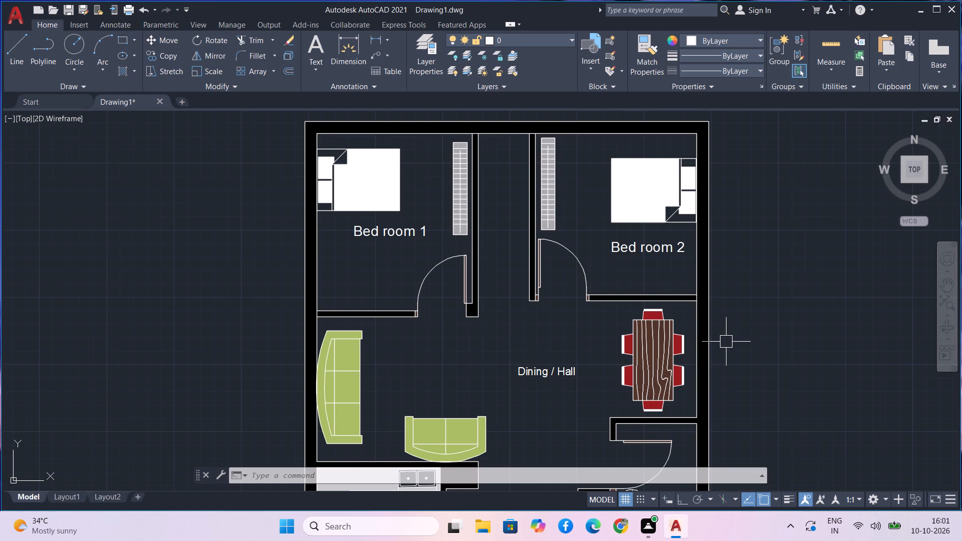
{"action": "scroll", "coordinate": [726, 342], "scroll_direction": "down", "scroll_amount": 1}
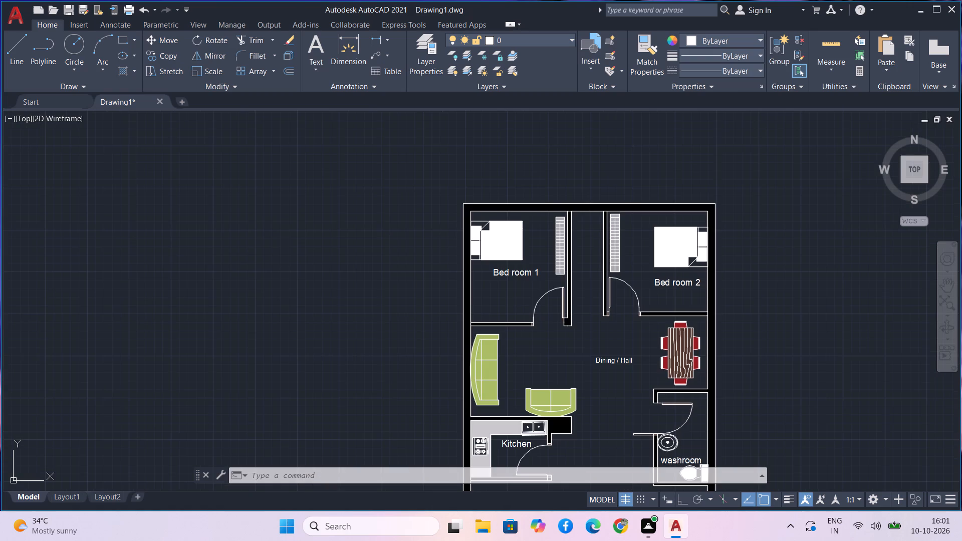
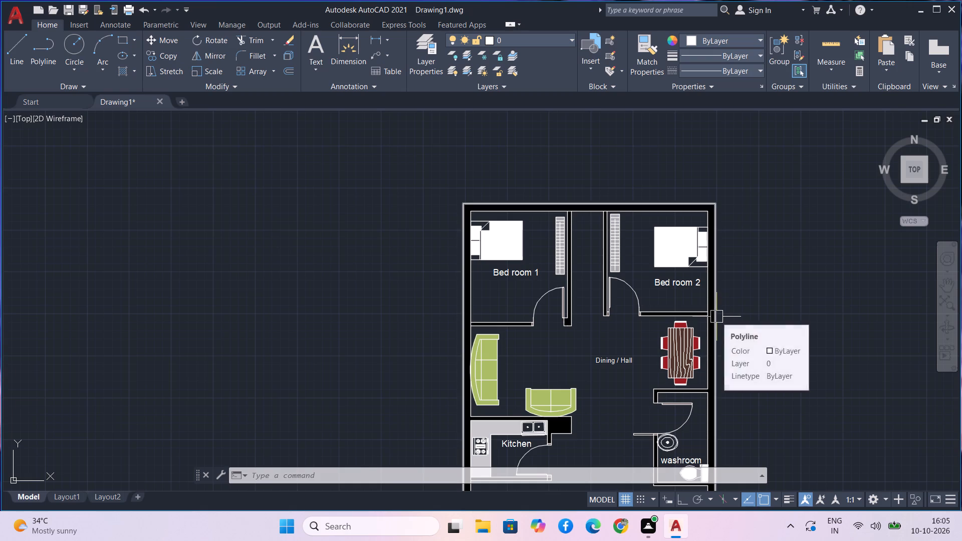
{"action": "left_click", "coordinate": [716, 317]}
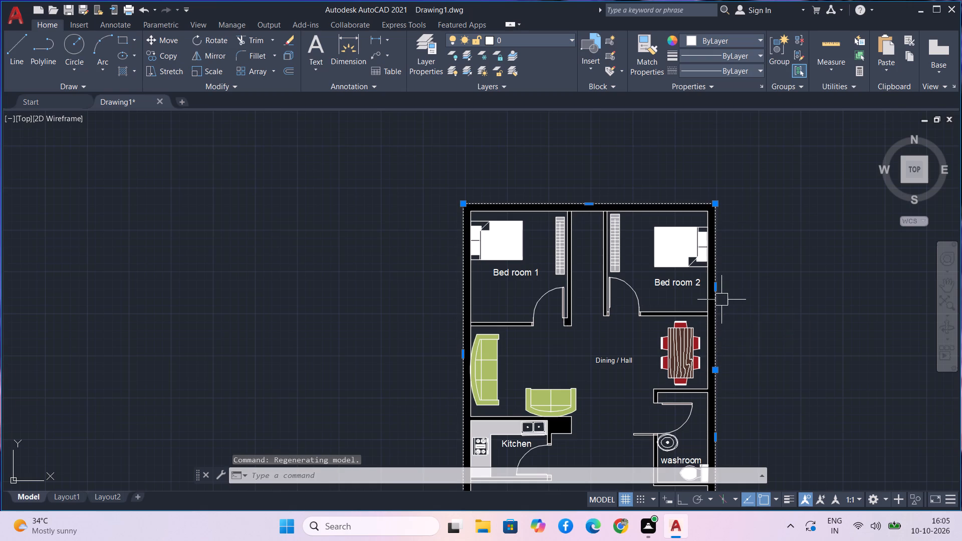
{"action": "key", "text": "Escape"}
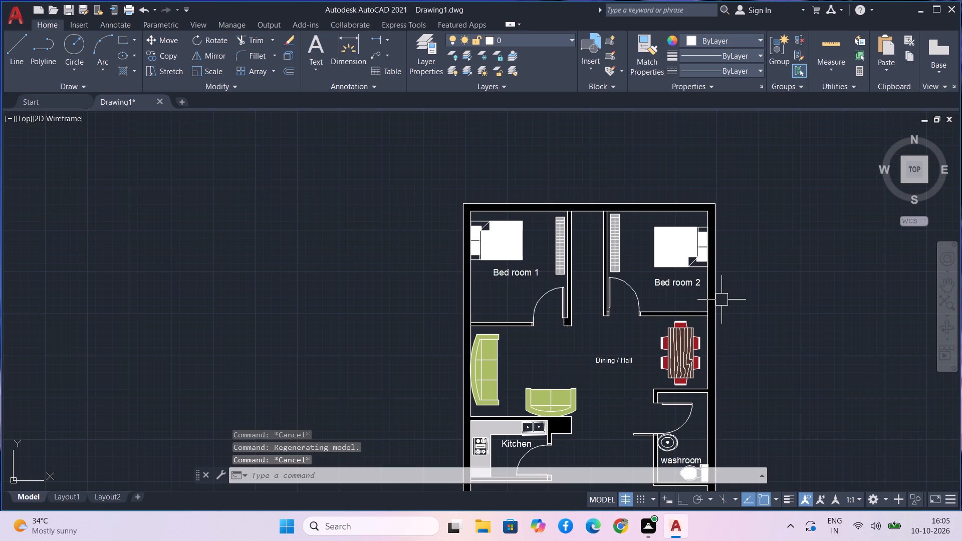
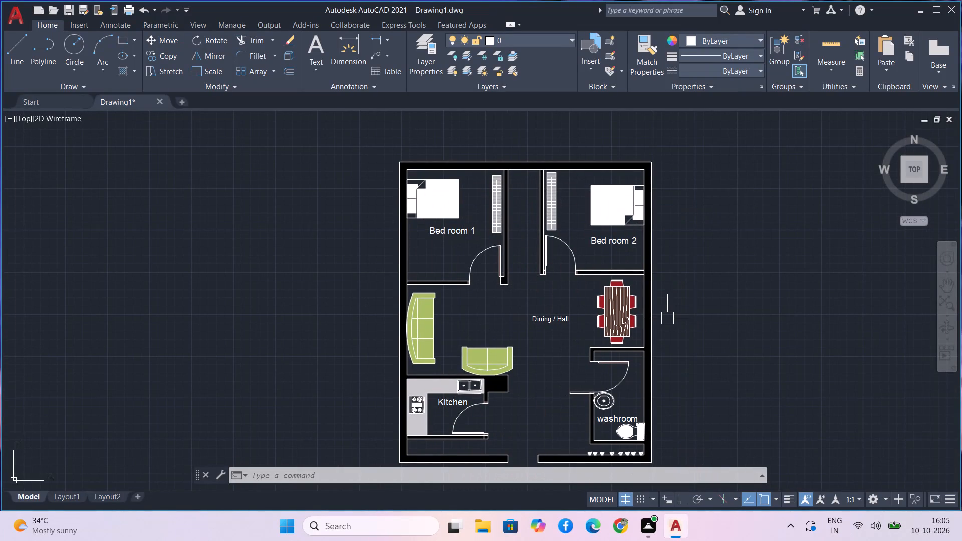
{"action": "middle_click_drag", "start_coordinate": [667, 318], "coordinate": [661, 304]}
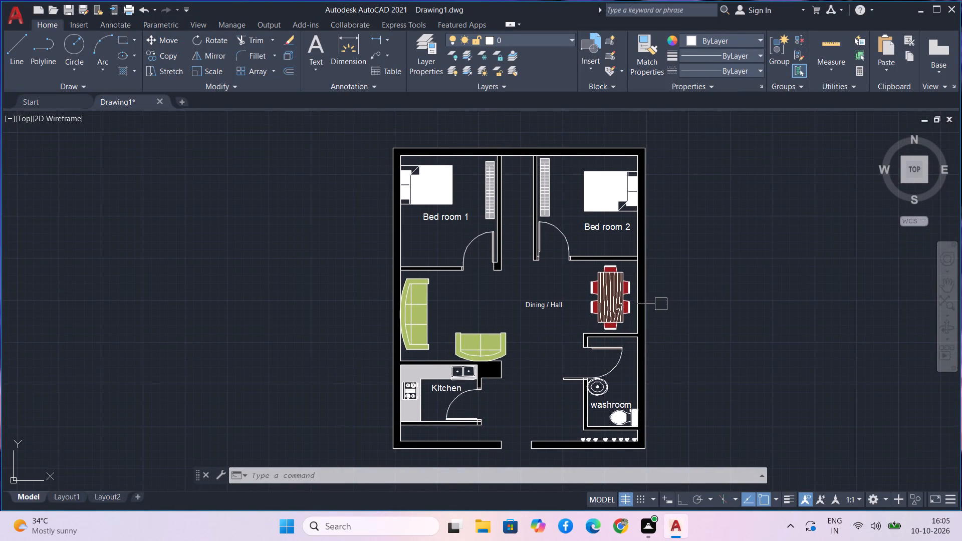
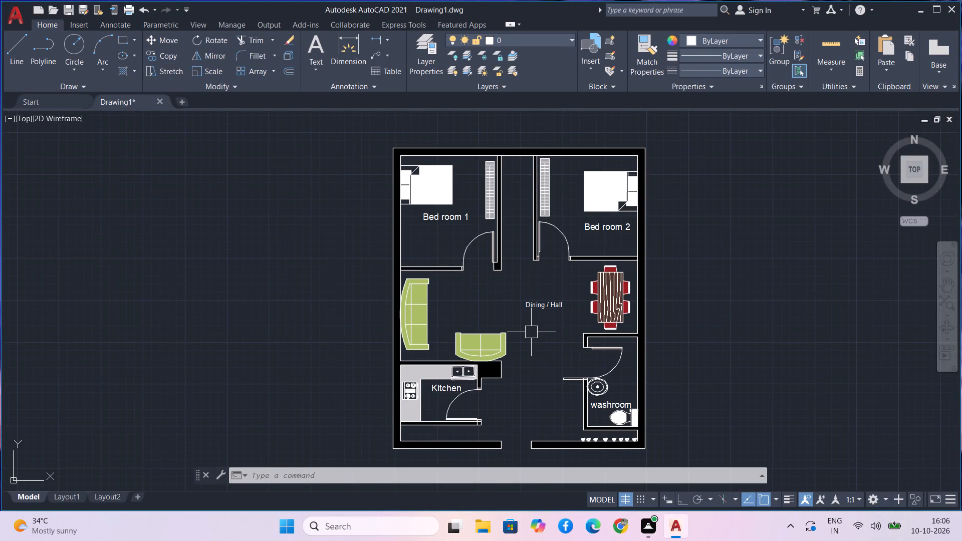
Save the drawing in the Documents folder under the file name "2bhk floor plan open layot" as an AutoCAD 2018 drawing.
{"action": "key", "text": "ctrl+s"}
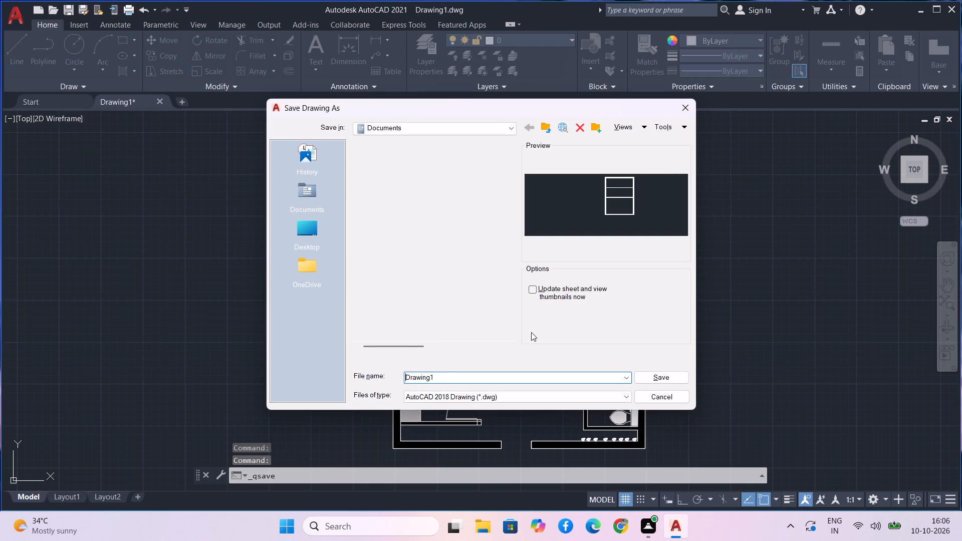
{"action": "left_click", "coordinate": [532, 379]}
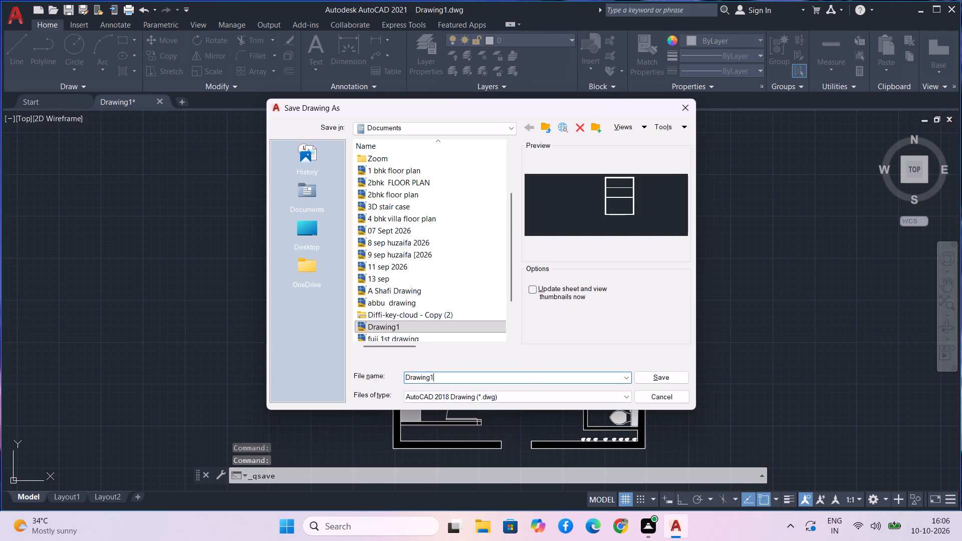
{"action": "key", "text": "BackSpace"}
{"action": "key", "text": "BackSpace"}
{"action": "key", "text": "BackSpace"}
{"action": "key", "text": "BackSpace"}
{"action": "key", "text": "BackSpace"}
{"action": "key", "text": "BackSpace"}
{"action": "key", "text": "BackSpace"}
{"action": "key", "text": "BackSpace"}
{"action": "key", "text": "BackSpace"}
{"action": "key", "text": "BackSpace"}
{"action": "key", "text": "BackSpace"}
{"action": "key", "text": "BackSpace"}
{"action": "key", "text": "BackSpace"}
{"action": "key", "text": "BackSpace"}
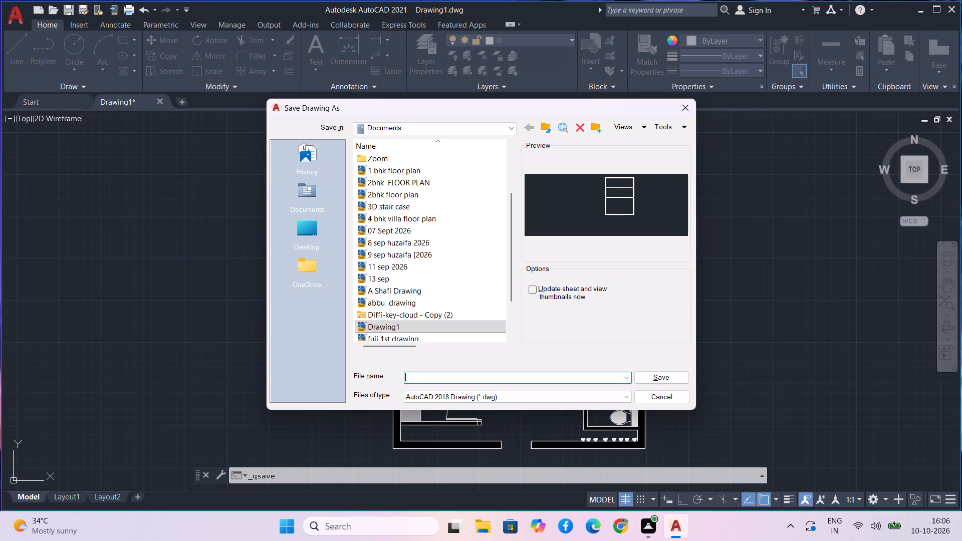
{"action": "key", "text": "2"}
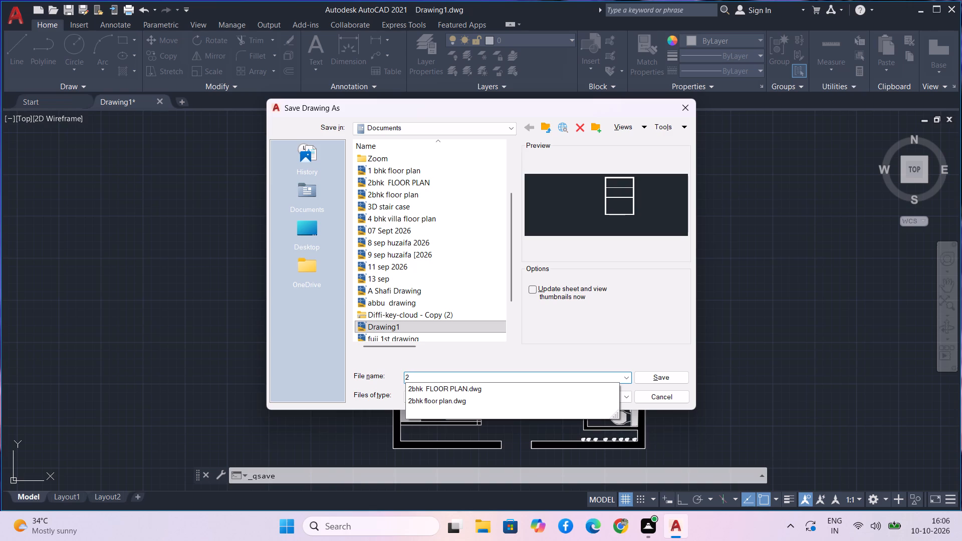
{"action": "type", "text": "bhk foor"}
{"action": "key", "text": "space"}
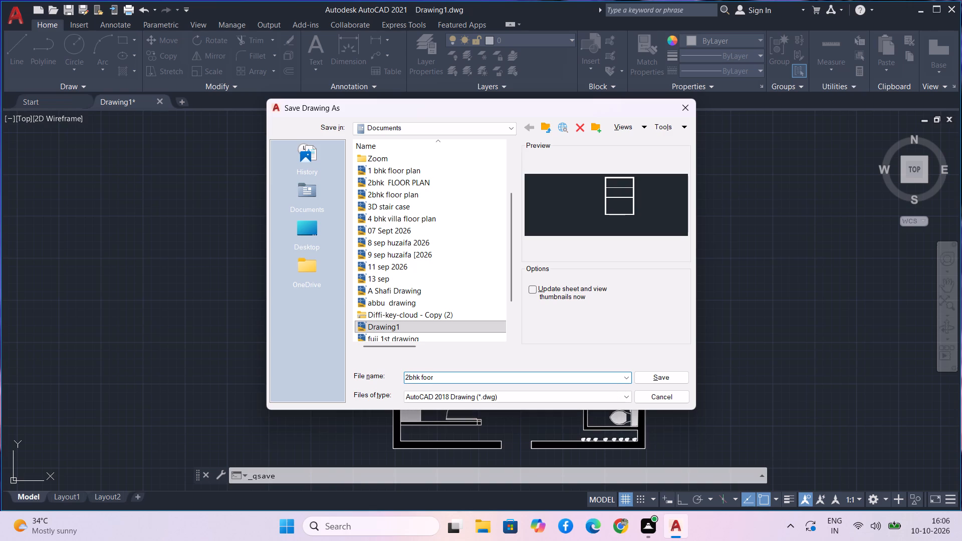
{"action": "key", "text": "BackSpace"}
{"action": "key", "text": "BackSpace"}
{"action": "key", "text": "BackSpace"}
{"action": "key", "text": "BackSpace"}
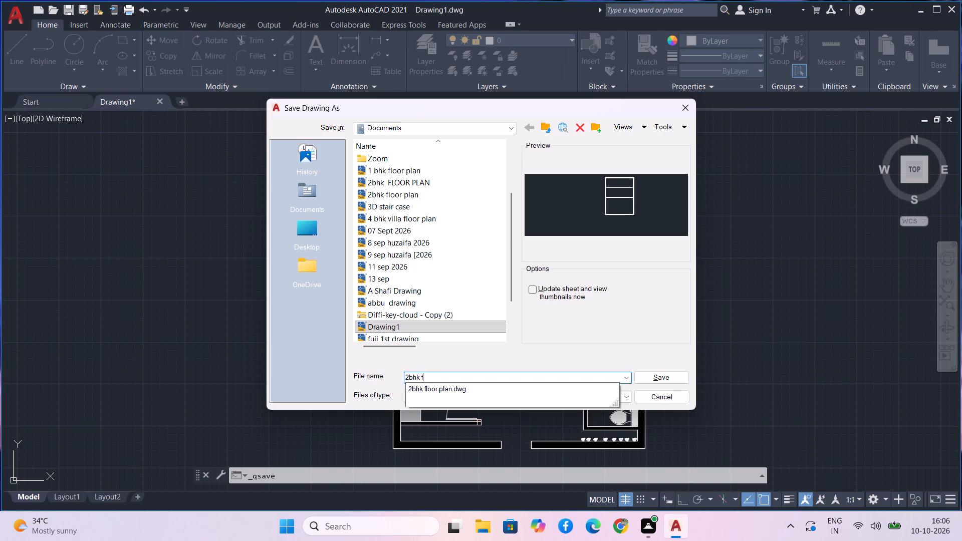
{"action": "key", "text": "l"}
{"action": "key", "text": "o"}
{"action": "type", "text": "or plan"}
{"action": "key", "text": "space"}
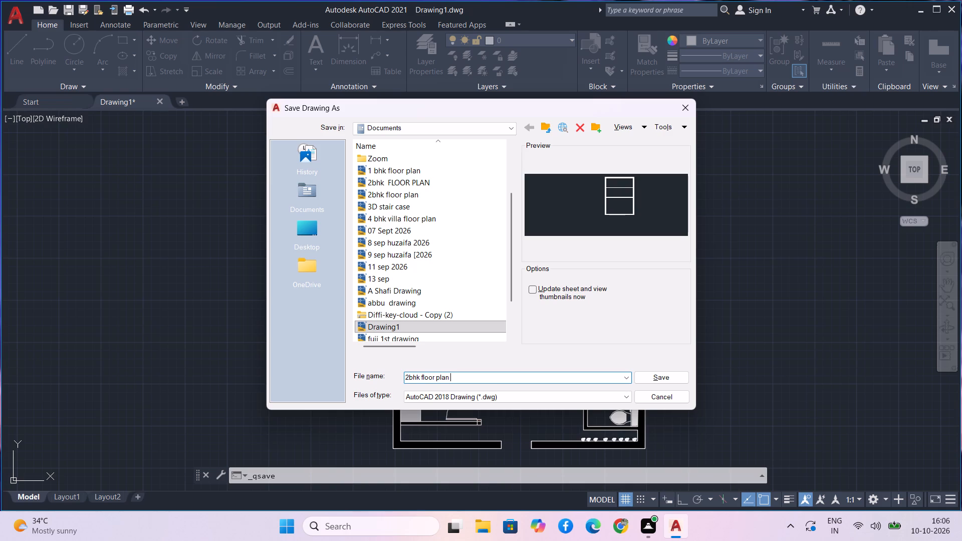
{"action": "type", "text": "ope"}
{"action": "type", "text": "n"}
{"action": "key", "text": "space"}
{"action": "type", "text": "layot"}
{"action": "key", "text": "space"}
{"action": "left_click", "coordinate": [449, 376]}
{"action": "left_click", "coordinate": [522, 379]}
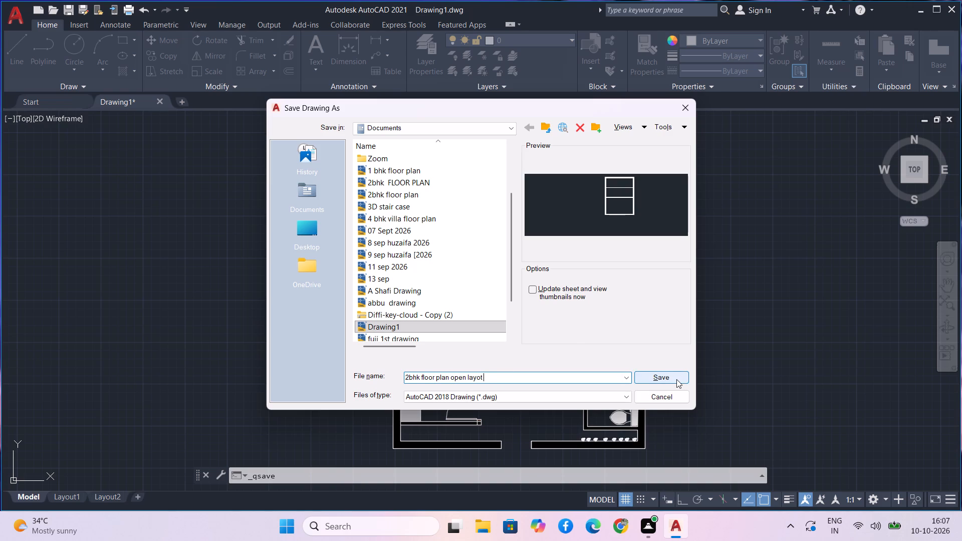
{"action": "left_click", "coordinate": [676, 379]}
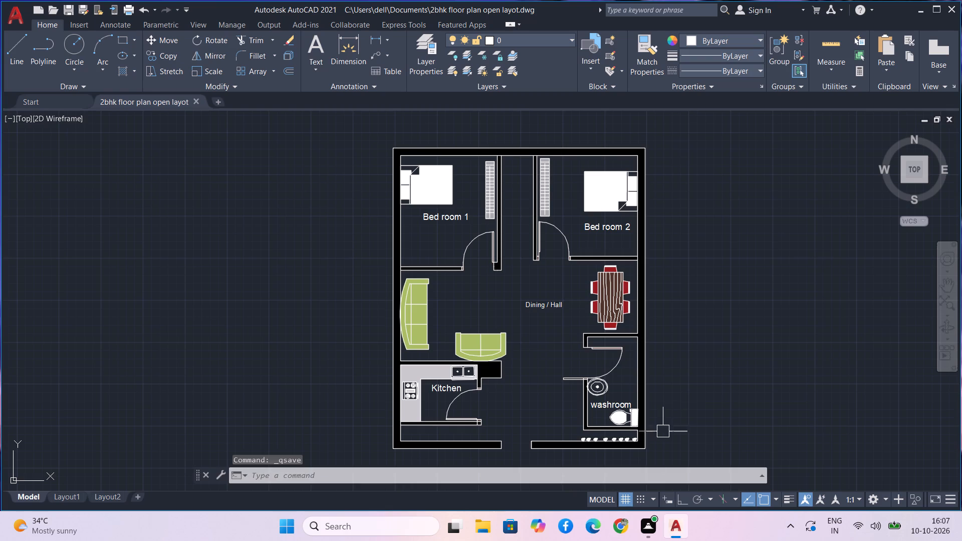